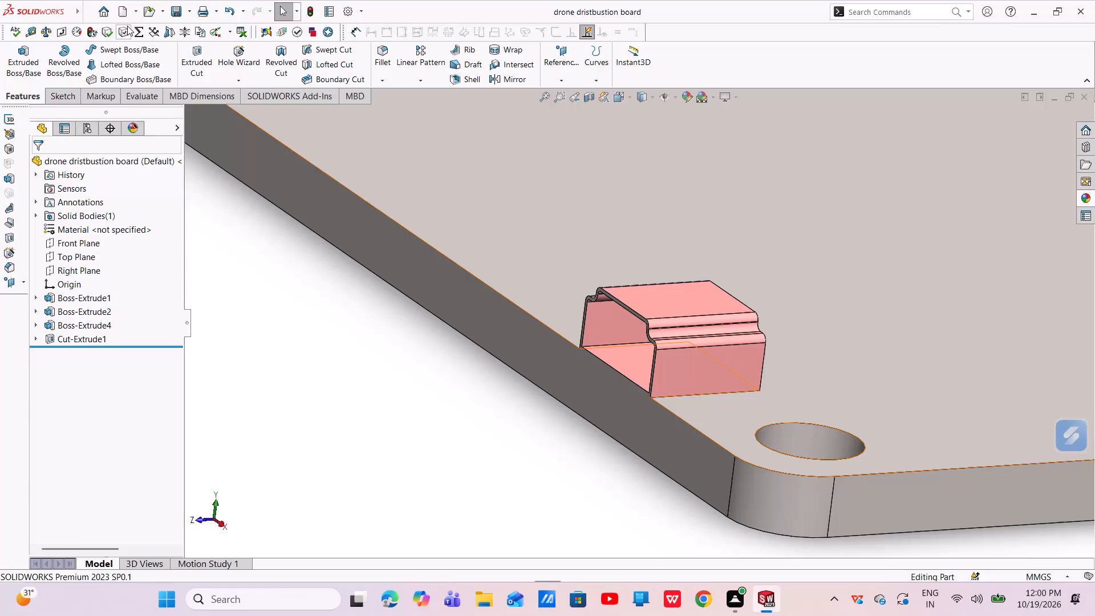
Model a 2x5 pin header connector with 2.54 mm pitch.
Create a new, empty part document.
{"action": "left_click", "coordinate": [124, 9]}
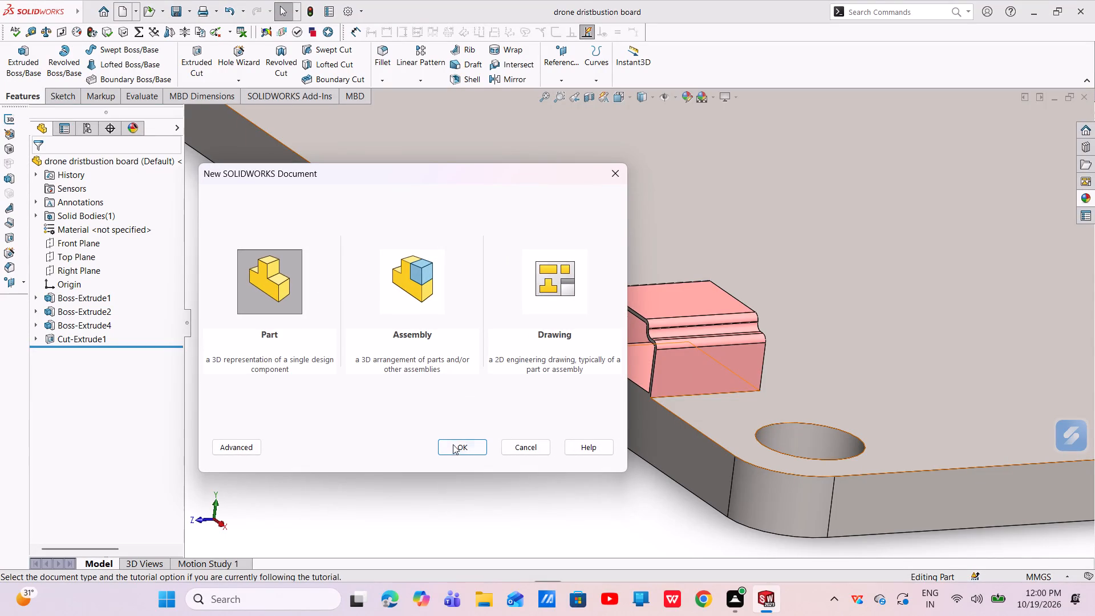
{"action": "left_click", "coordinate": [453, 445]}
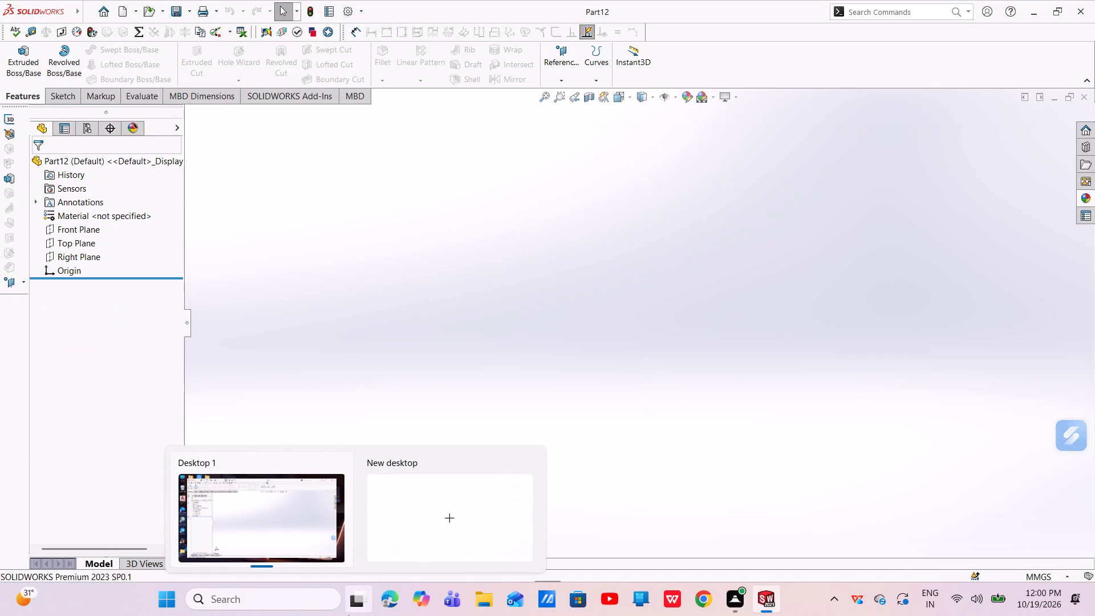
{"action": "left_click", "coordinate": [194, 336]}
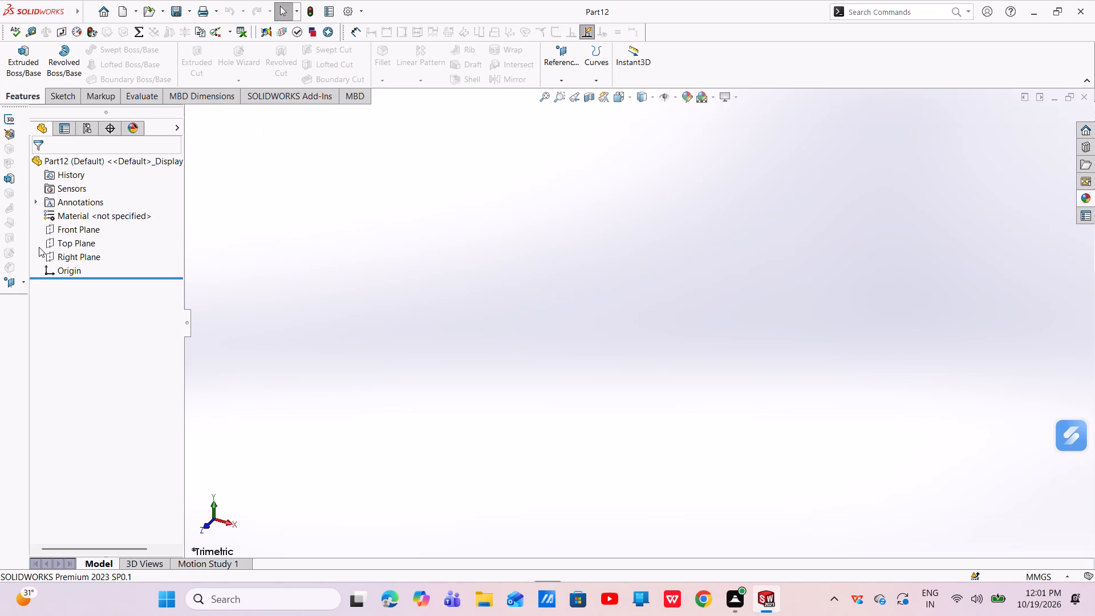
Start a sketch on the Top Plane and draw a center rectangle about 110 mm wide, centred on the origin.
{"action": "left_click", "coordinate": [94, 243]}
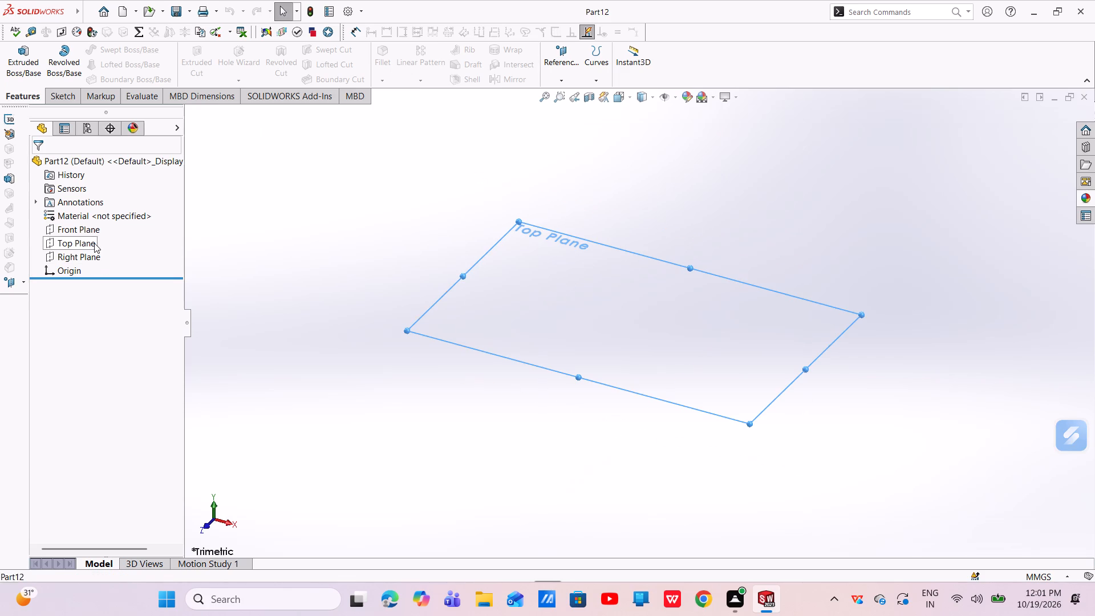
{"action": "left_click", "coordinate": [103, 226]}
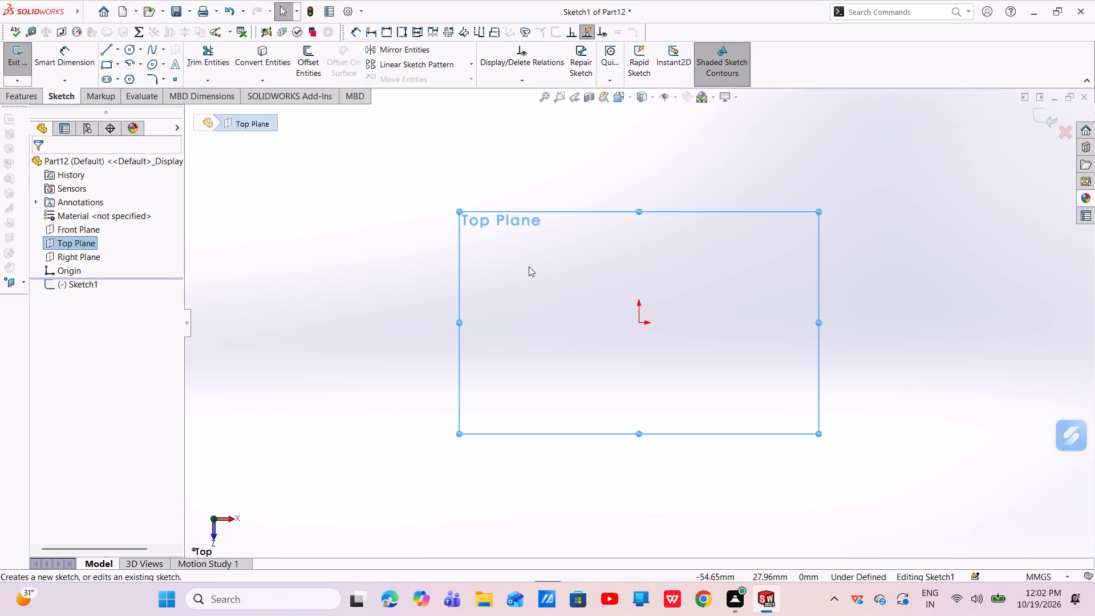
{"action": "left_click", "coordinate": [116, 67]}
{"action": "left_click", "coordinate": [128, 89]}
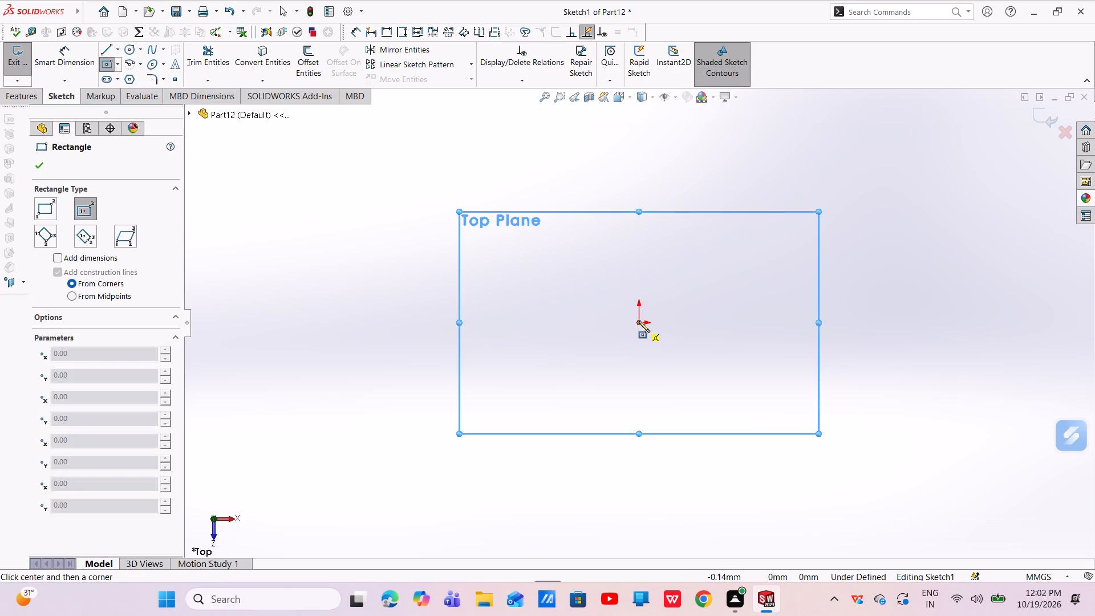
{"action": "left_click", "coordinate": [639, 320]}
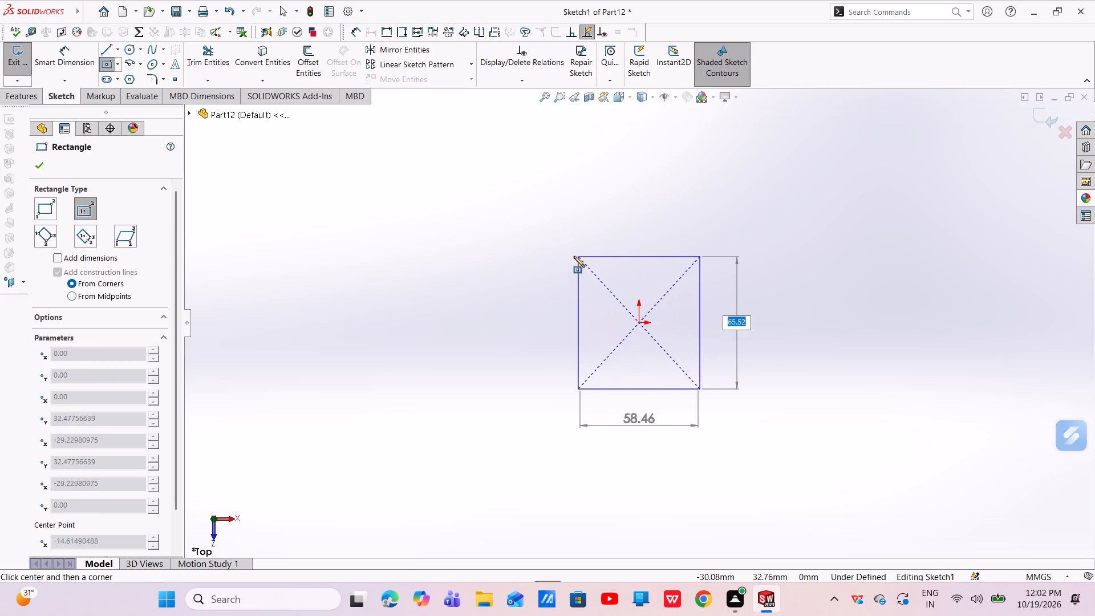
{"action": "left_click", "coordinate": [528, 238]}
{"action": "right_click", "coordinate": [553, 198]}
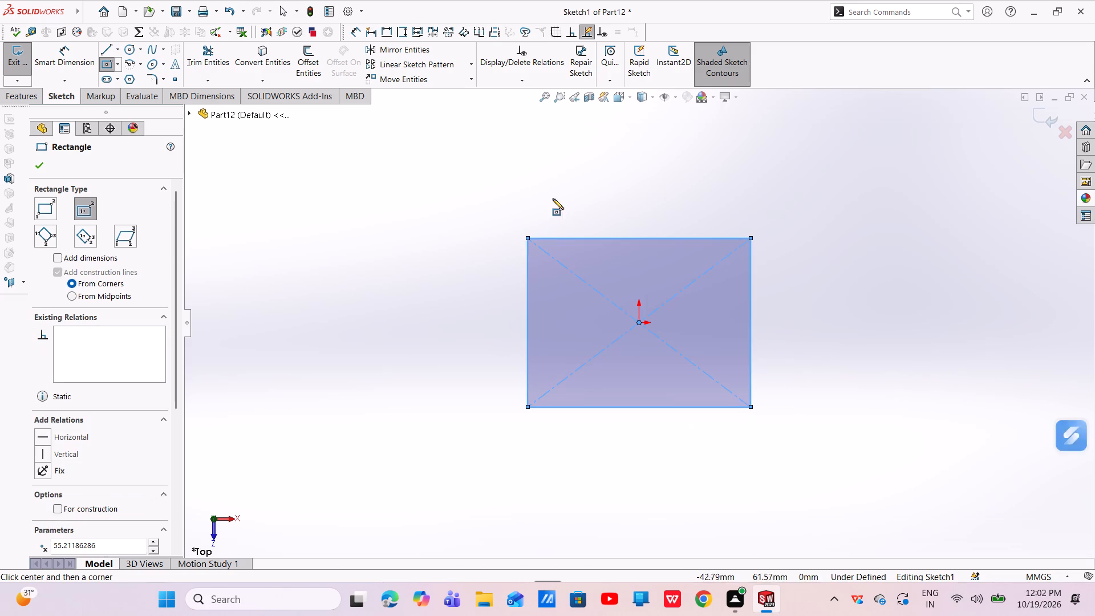
{"action": "left_click", "coordinate": [571, 209]}
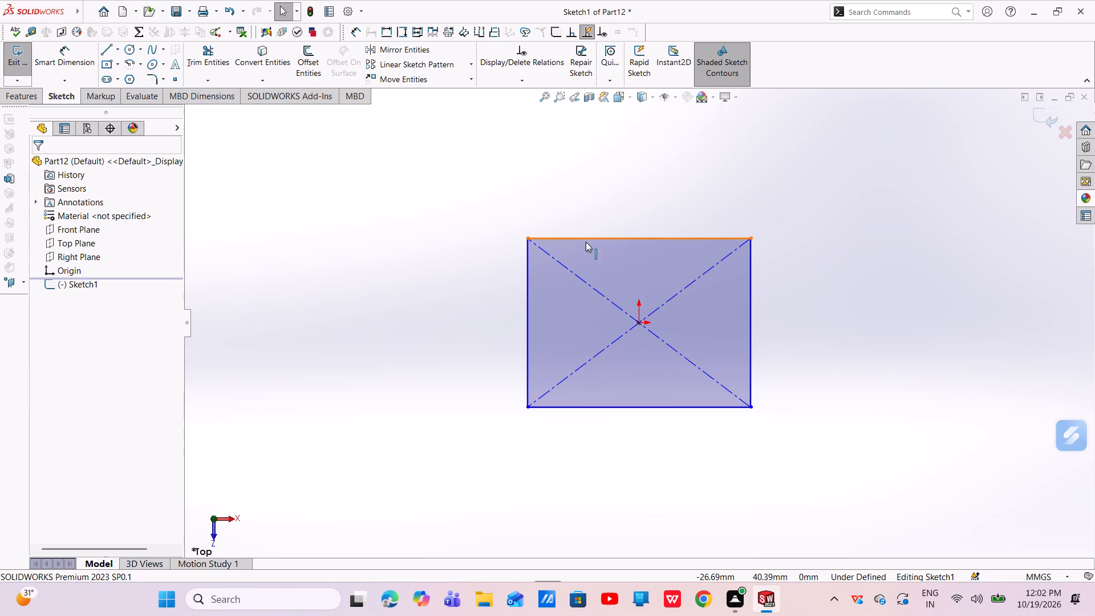
Add an Equal relation between the rectangle's upper horizontal edge and its adjacent left vertical edge, making it square.
{"action": "left_click", "coordinate": [552, 237]}
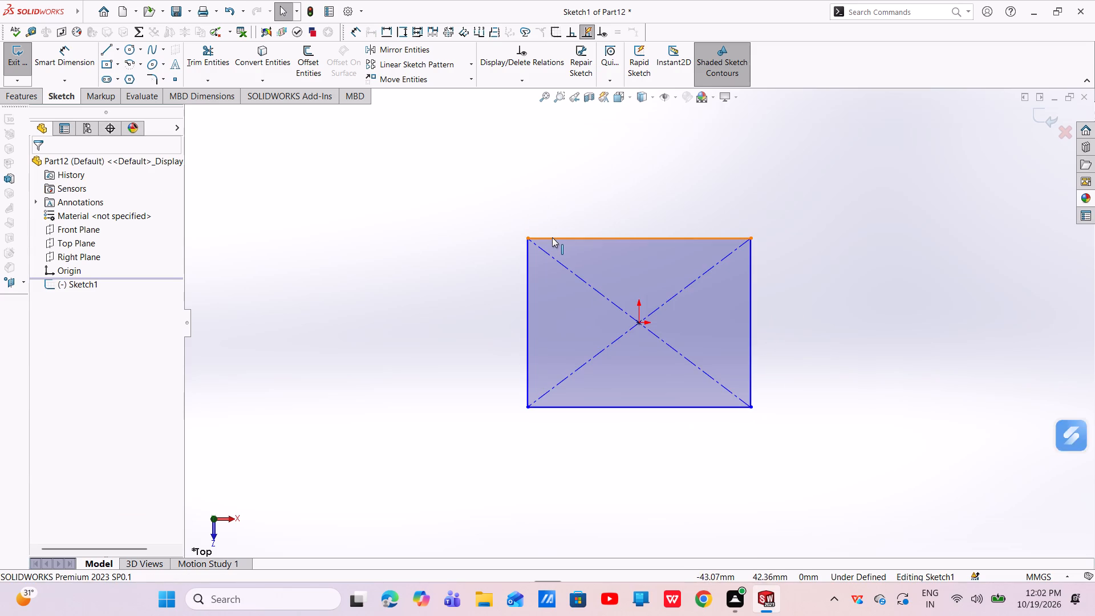
{"action": "left_click", "coordinate": [529, 270], "text": "ctrl"}
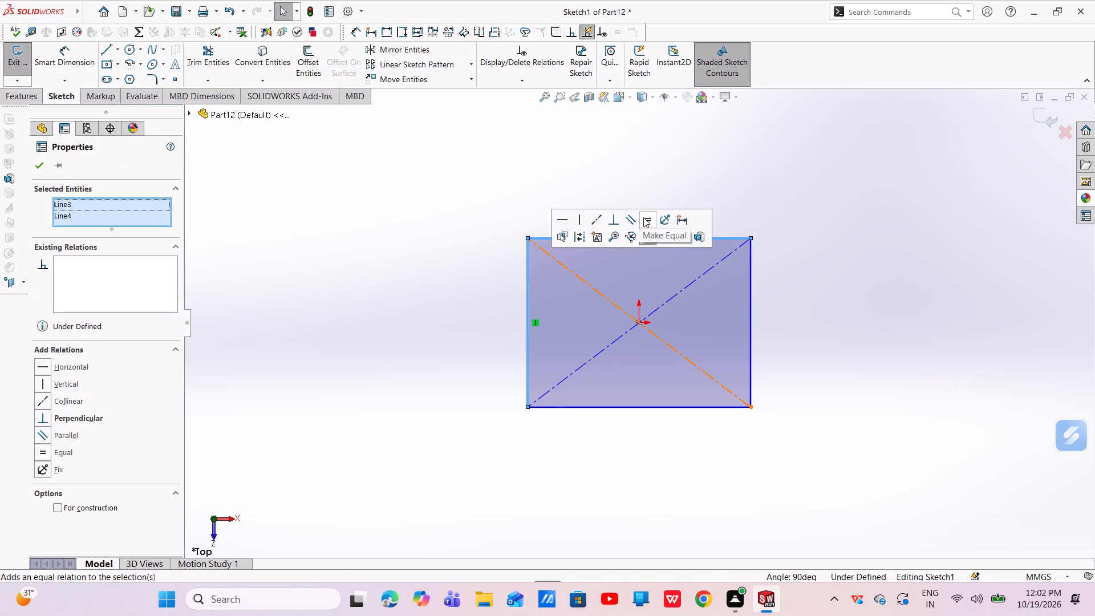
{"action": "left_click", "coordinate": [643, 217]}
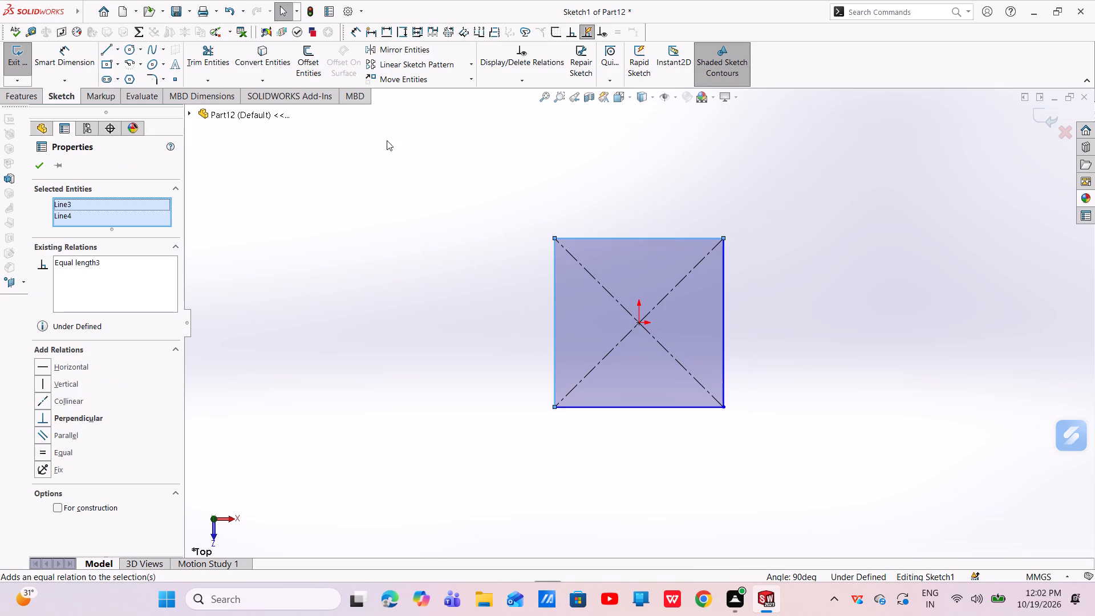
{"action": "left_click", "coordinate": [42, 167]}
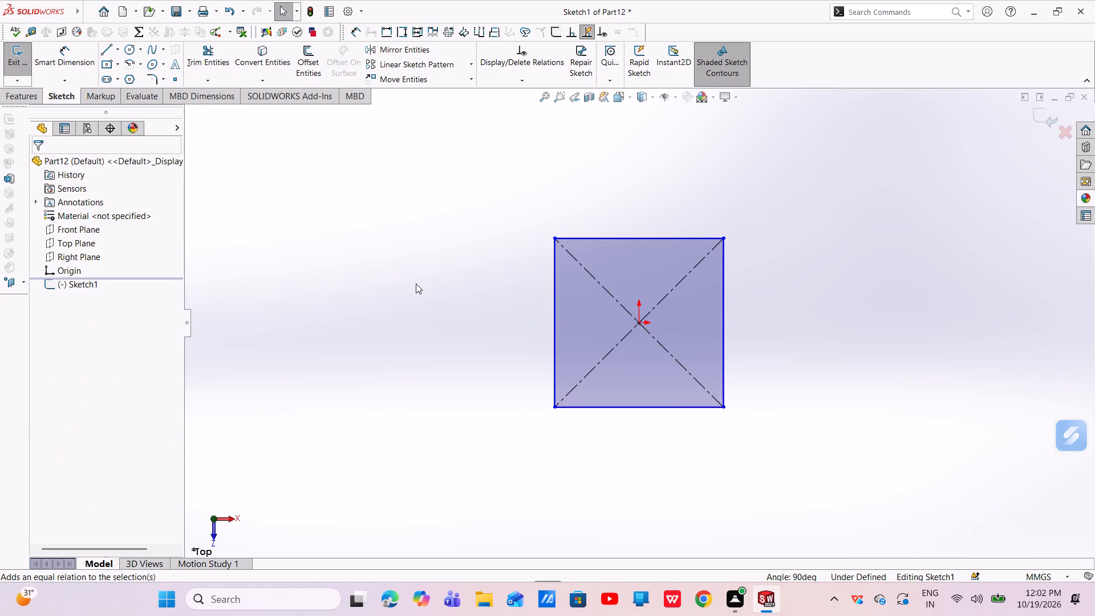
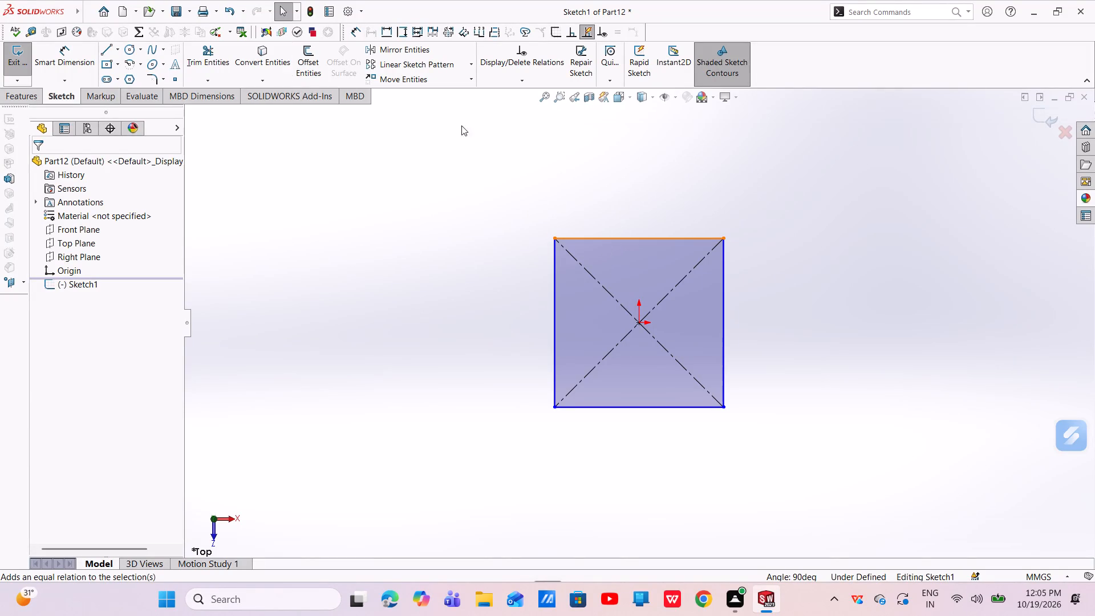
Dimension the square's upper edge to 0.65 mm.
{"action": "left_click", "coordinate": [68, 54]}
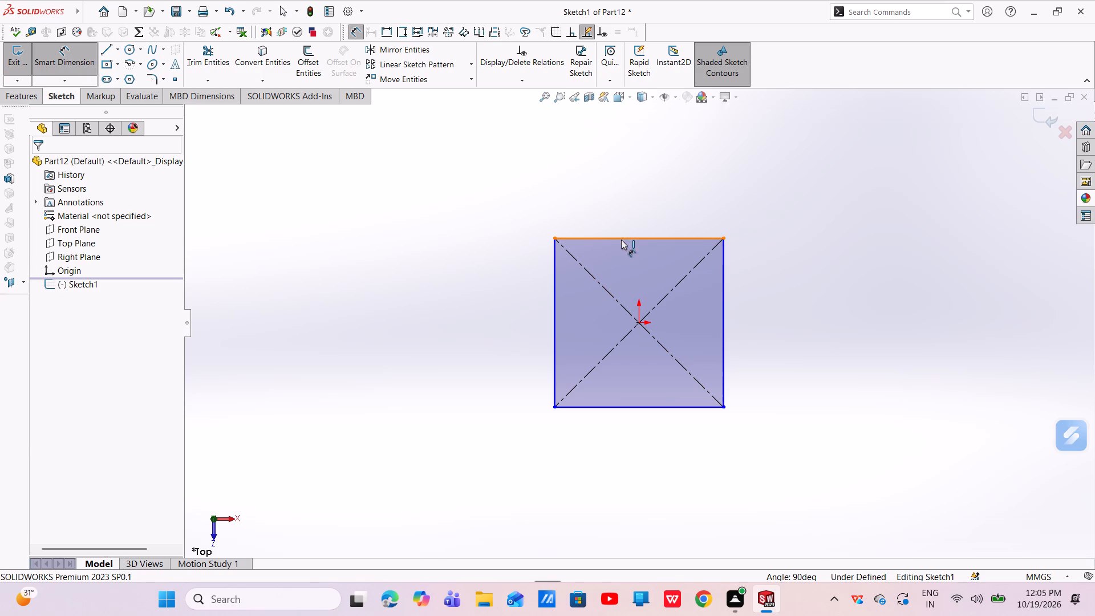
{"action": "left_click", "coordinate": [621, 240]}
{"action": "left_click", "coordinate": [618, 203]}
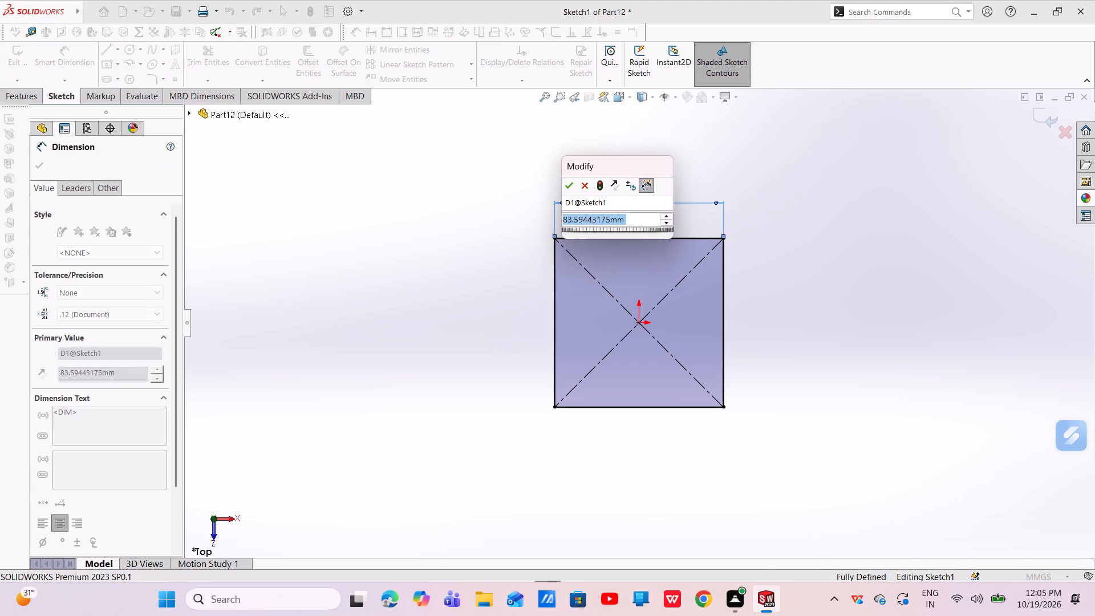
{"action": "key", "text": "BackSpace"}
{"action": "type", "text": "0.65"}
{"action": "key", "text": "Return"}
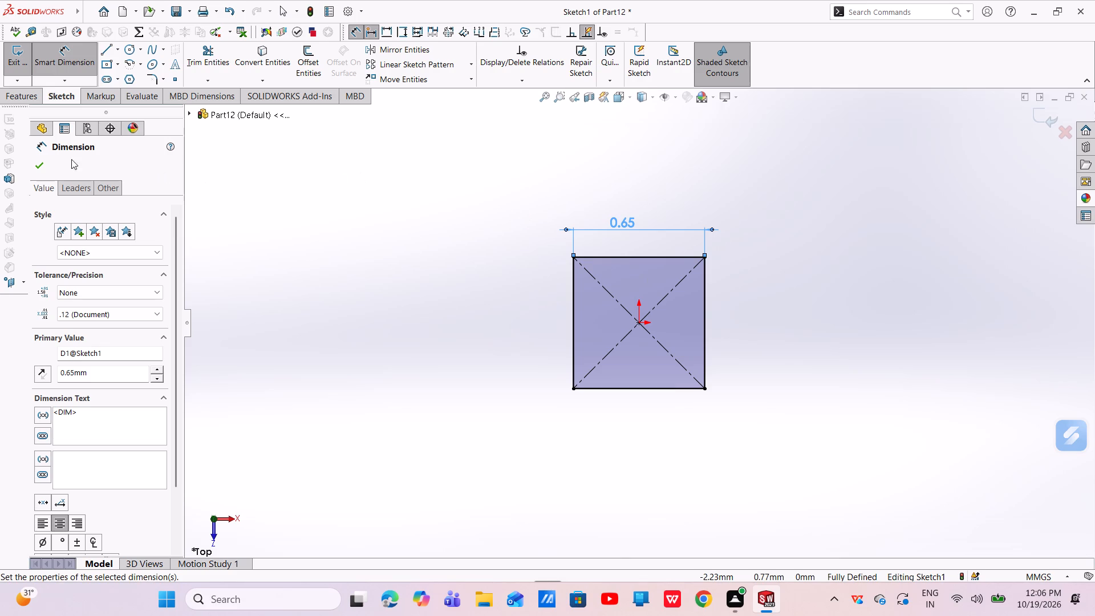
{"action": "left_click", "coordinate": [37, 172]}
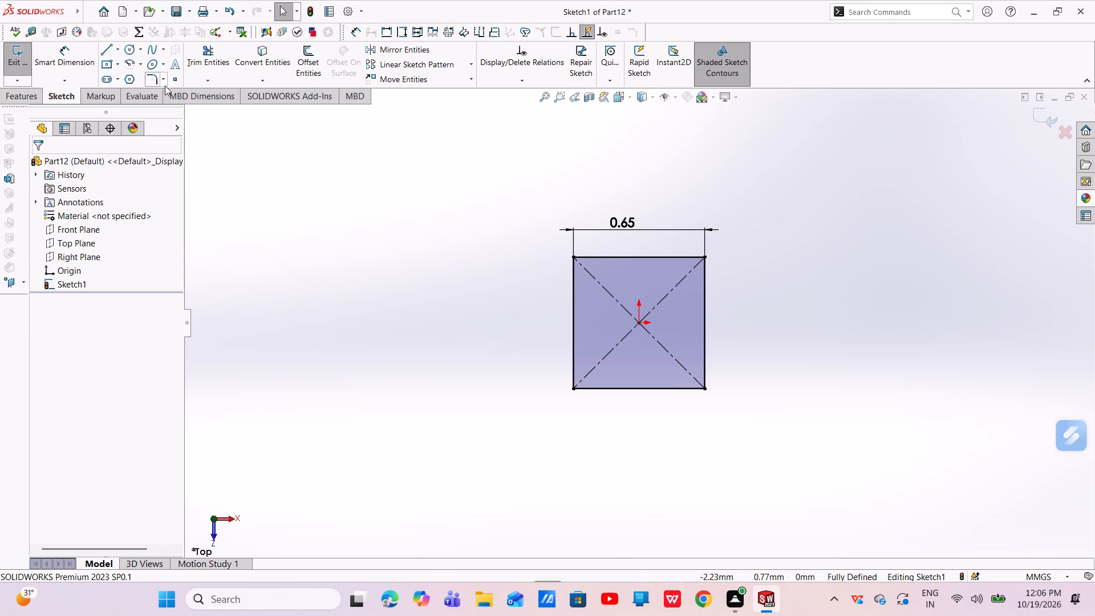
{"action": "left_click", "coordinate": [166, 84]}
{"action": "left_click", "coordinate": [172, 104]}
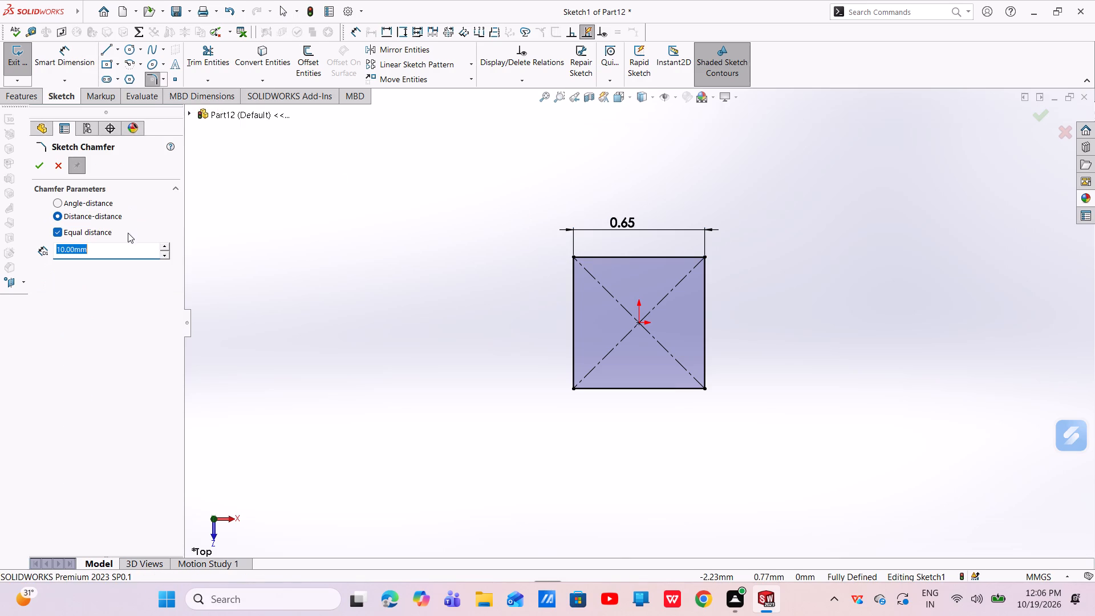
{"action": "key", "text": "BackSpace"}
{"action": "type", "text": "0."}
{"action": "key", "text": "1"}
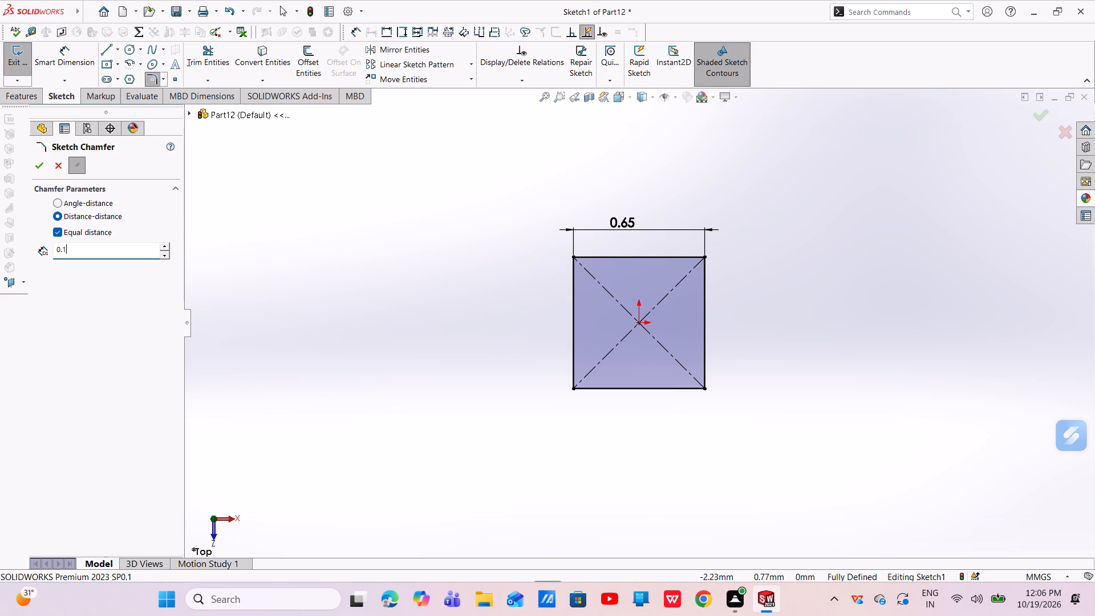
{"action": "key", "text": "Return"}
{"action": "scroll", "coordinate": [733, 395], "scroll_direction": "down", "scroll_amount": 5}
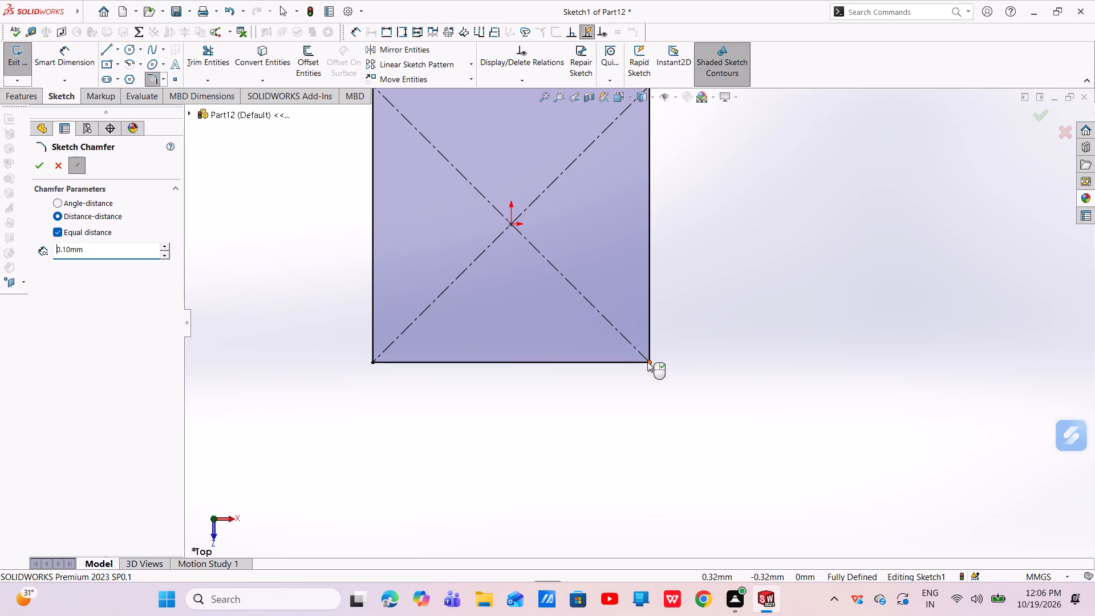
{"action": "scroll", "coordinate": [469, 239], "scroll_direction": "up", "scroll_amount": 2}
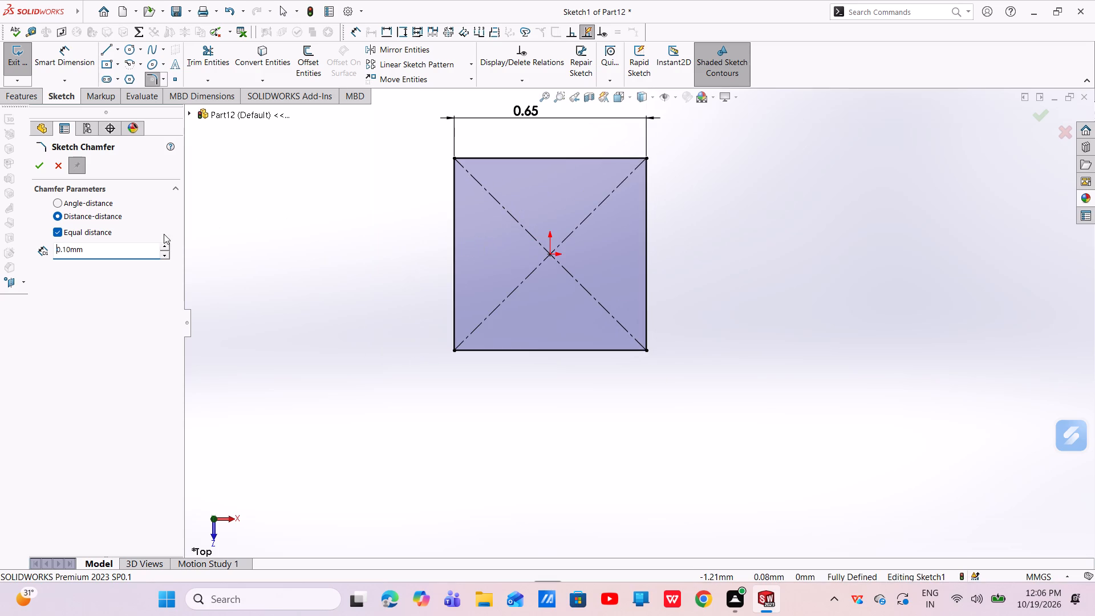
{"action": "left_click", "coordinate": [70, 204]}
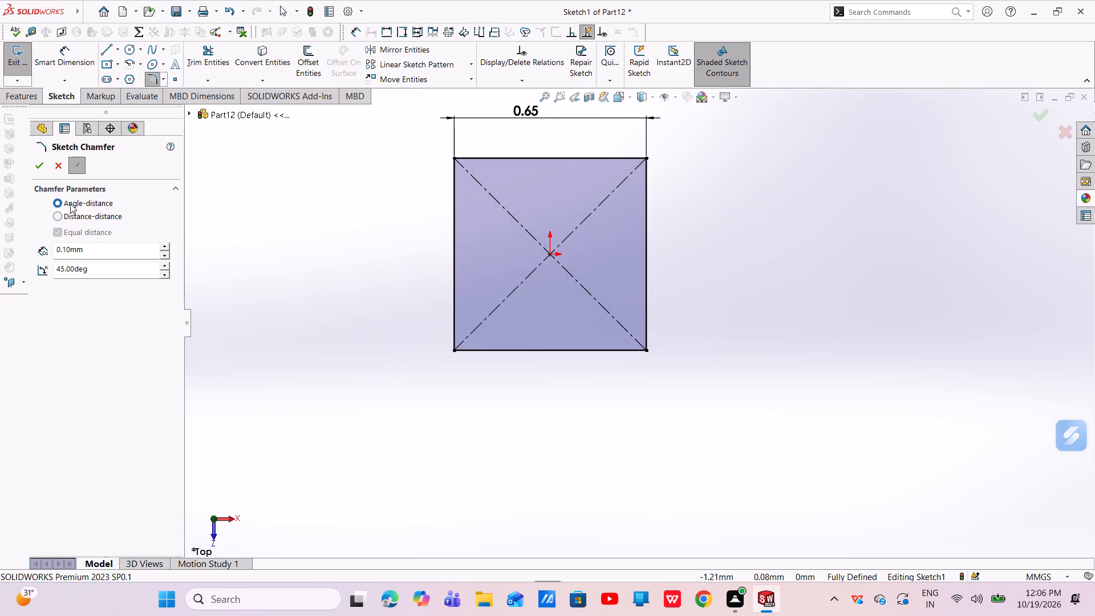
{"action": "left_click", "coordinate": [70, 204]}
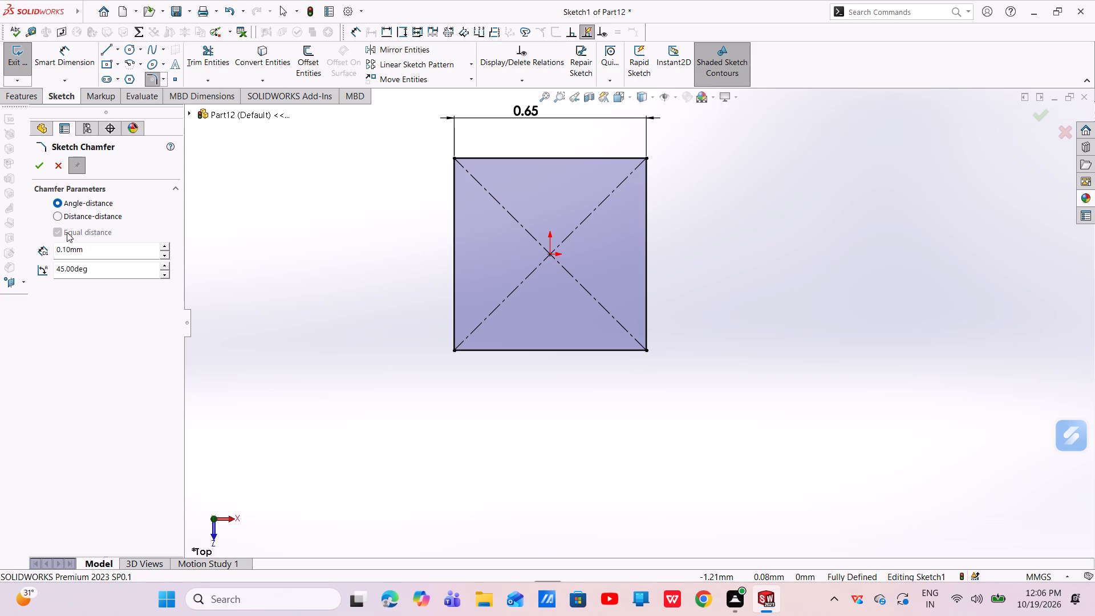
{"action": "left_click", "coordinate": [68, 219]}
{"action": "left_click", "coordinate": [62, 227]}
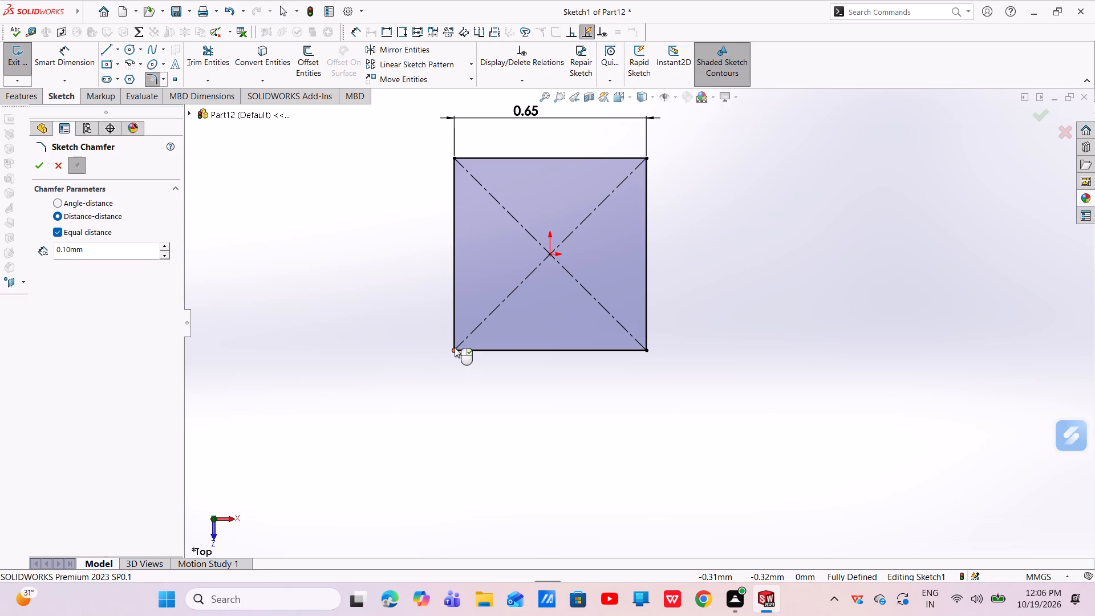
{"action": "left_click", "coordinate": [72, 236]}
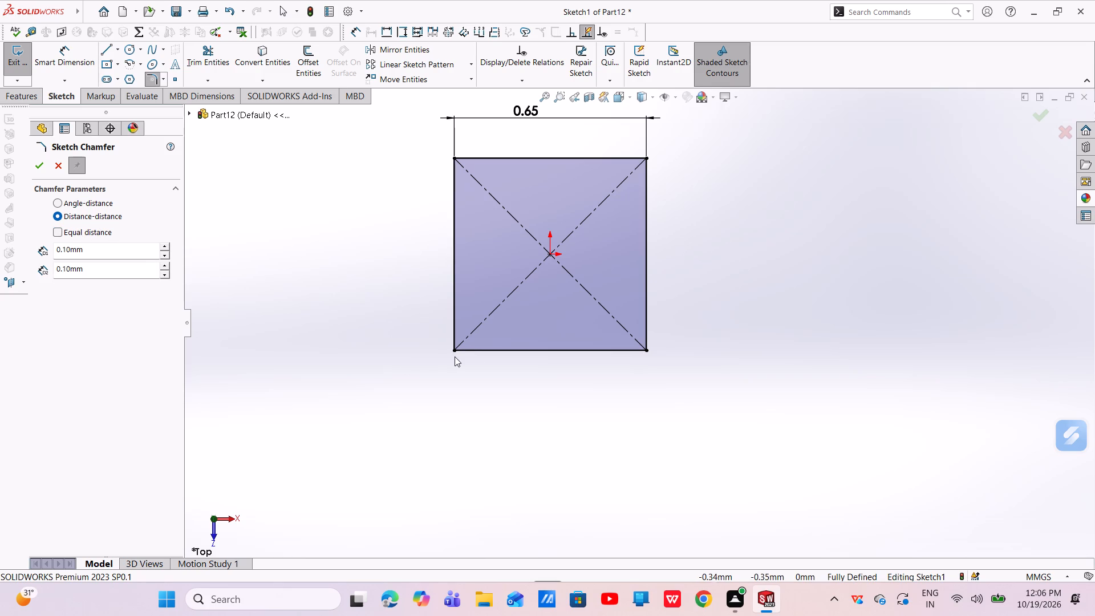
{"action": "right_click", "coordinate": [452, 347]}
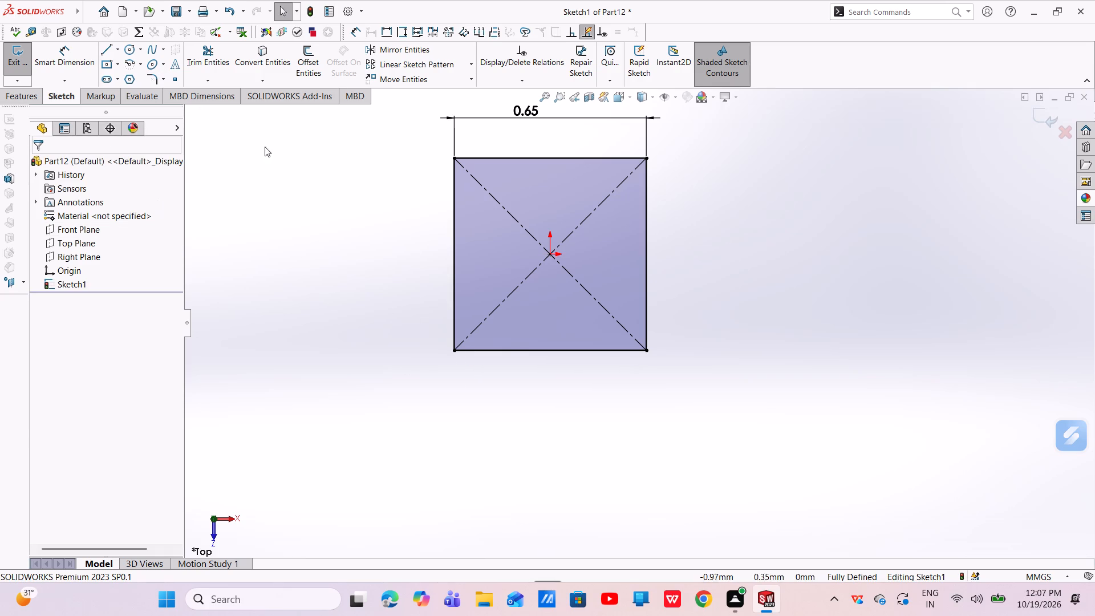
Chamfer the square's two upper corners with an equal-distance sketch chamfer of 0.1 mm, accepting the loss of sketch constraints.
{"action": "left_click", "coordinate": [160, 80]}
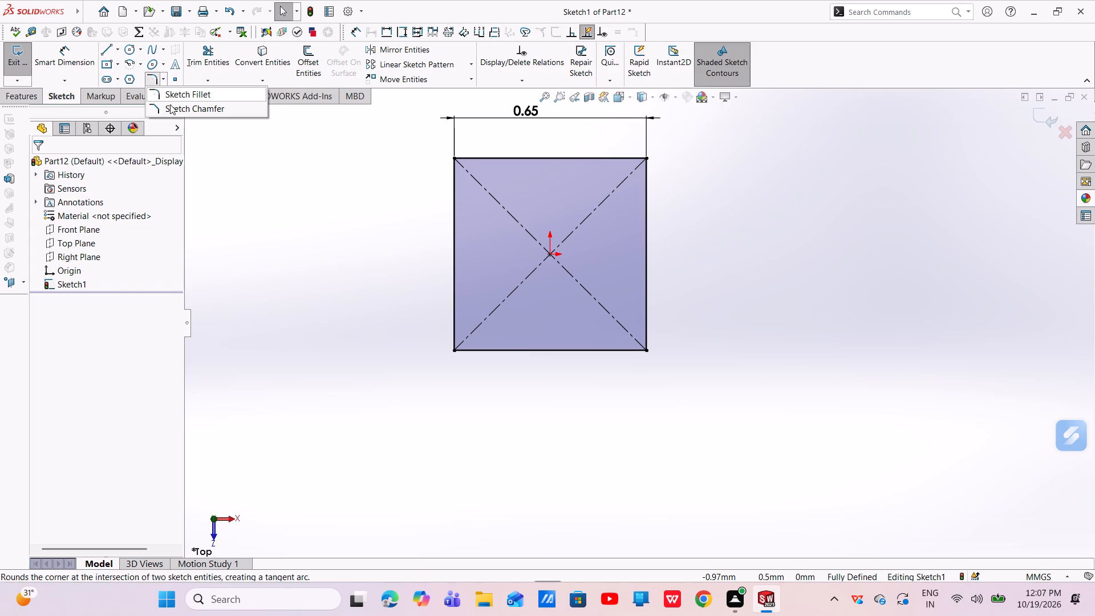
{"action": "left_click", "coordinate": [172, 108]}
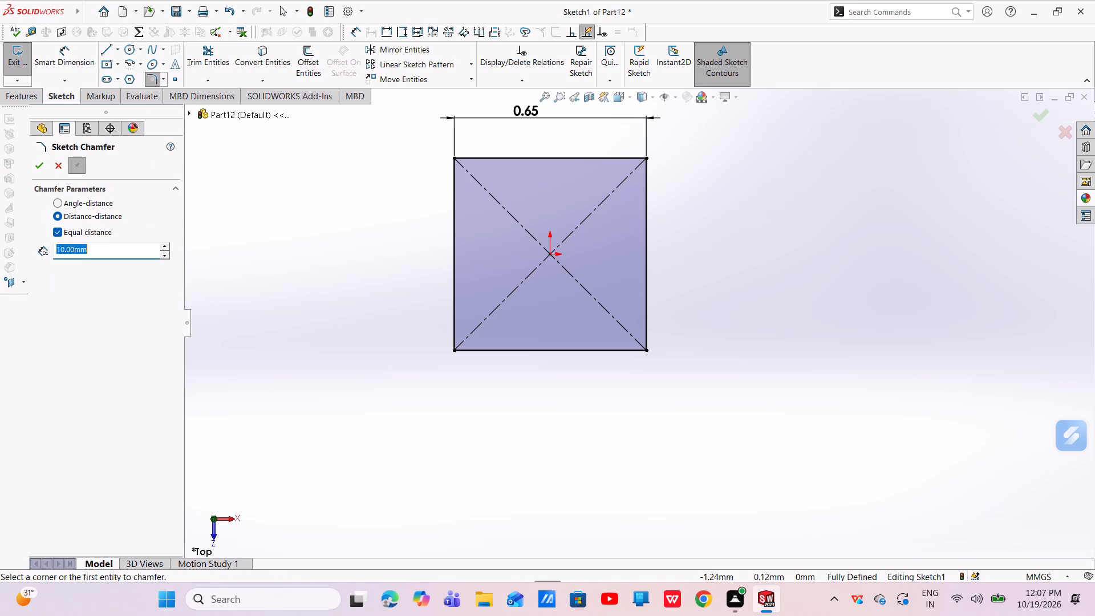
{"action": "key", "text": "BackSpace"}
{"action": "key", "text": "0"}
{"action": "key", "text": "period"}
{"action": "key", "text": "1"}
{"action": "key", "text": "Return"}
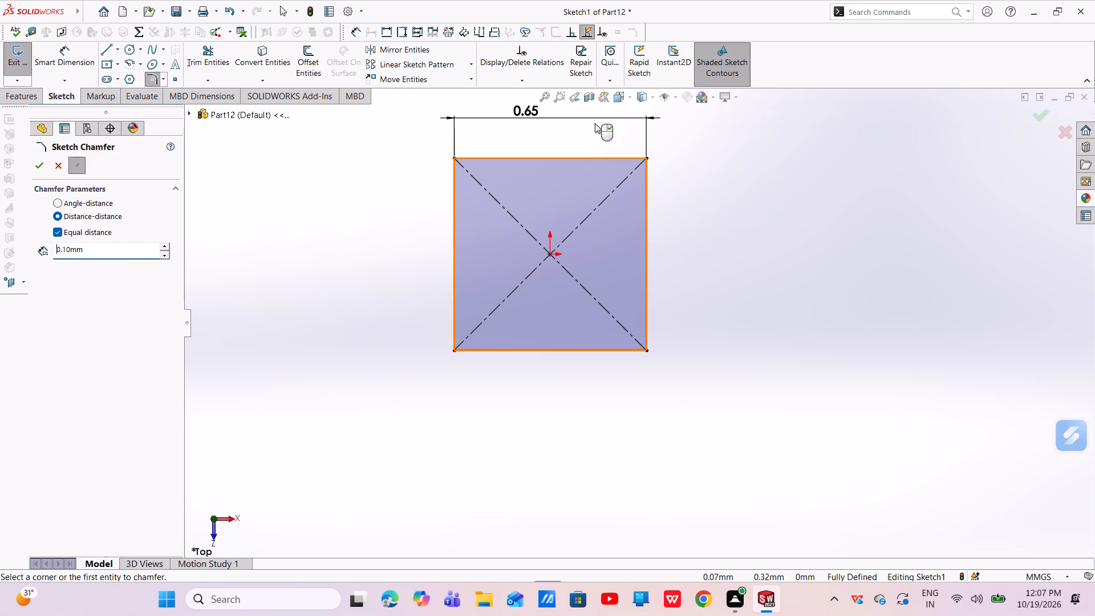
{"action": "scroll", "coordinate": [636, 153], "scroll_direction": "down", "scroll_amount": 5}
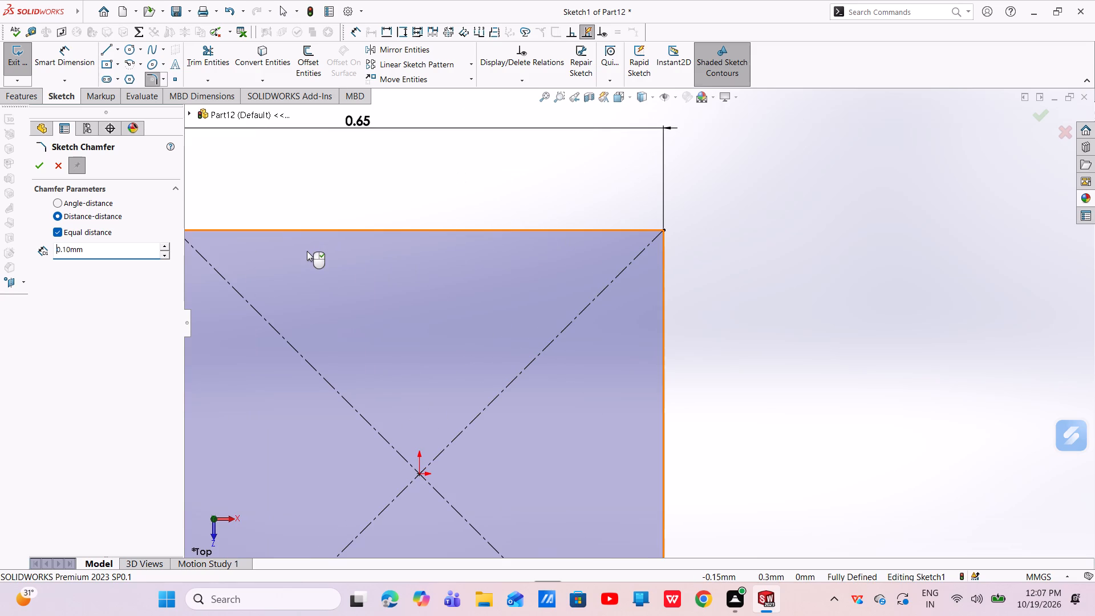
{"action": "scroll", "coordinate": [488, 293], "scroll_direction": "up", "scroll_amount": 2}
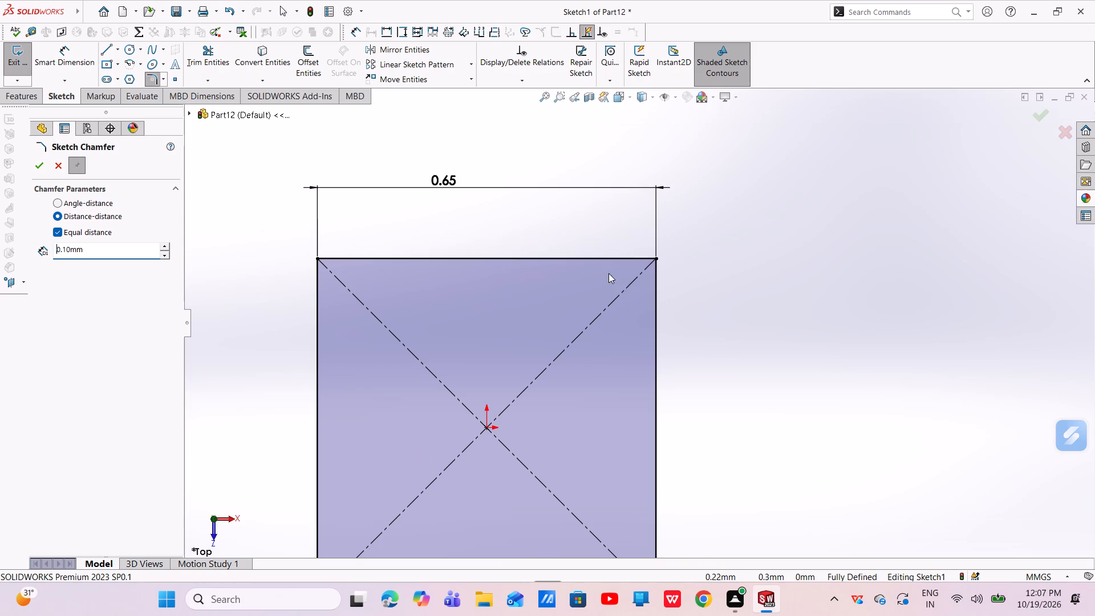
{"action": "left_click", "coordinate": [655, 301]}
{"action": "left_click", "coordinate": [642, 258]}
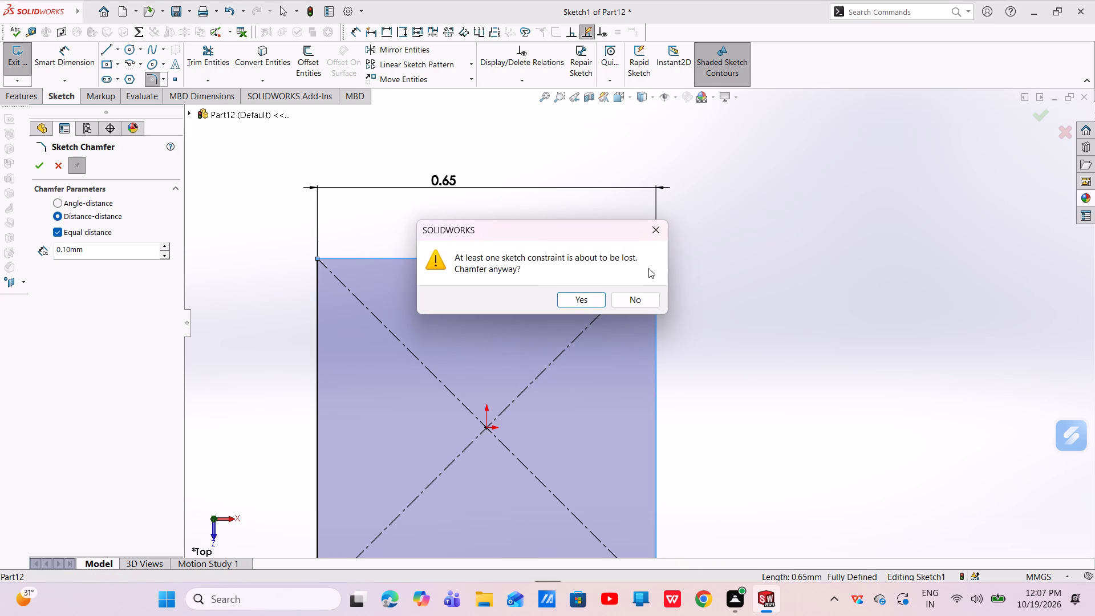
{"action": "left_click", "coordinate": [589, 299]}
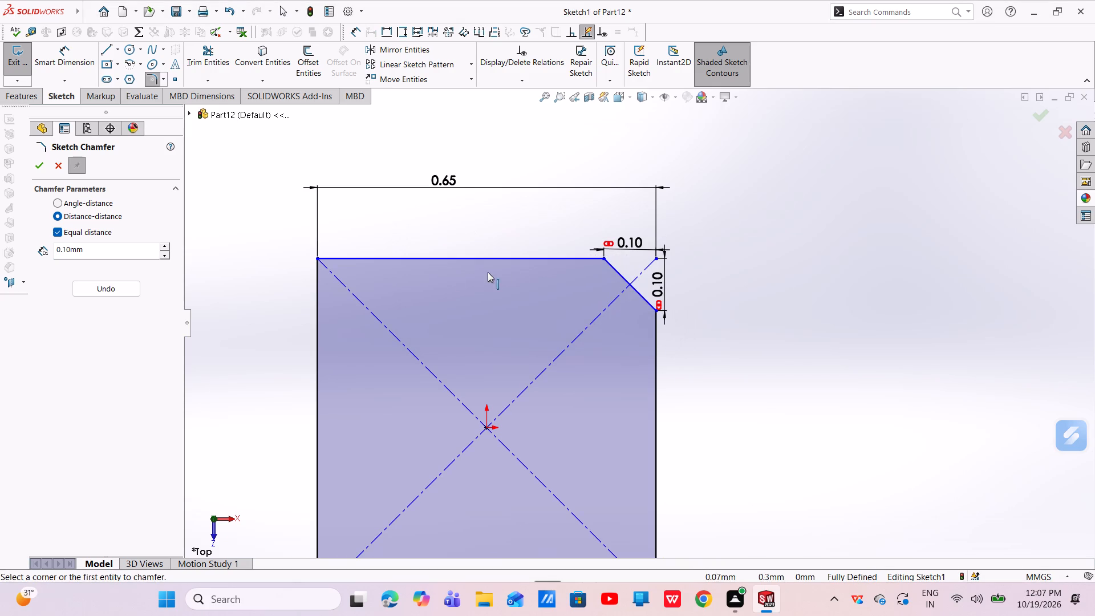
{"action": "left_click", "coordinate": [370, 257]}
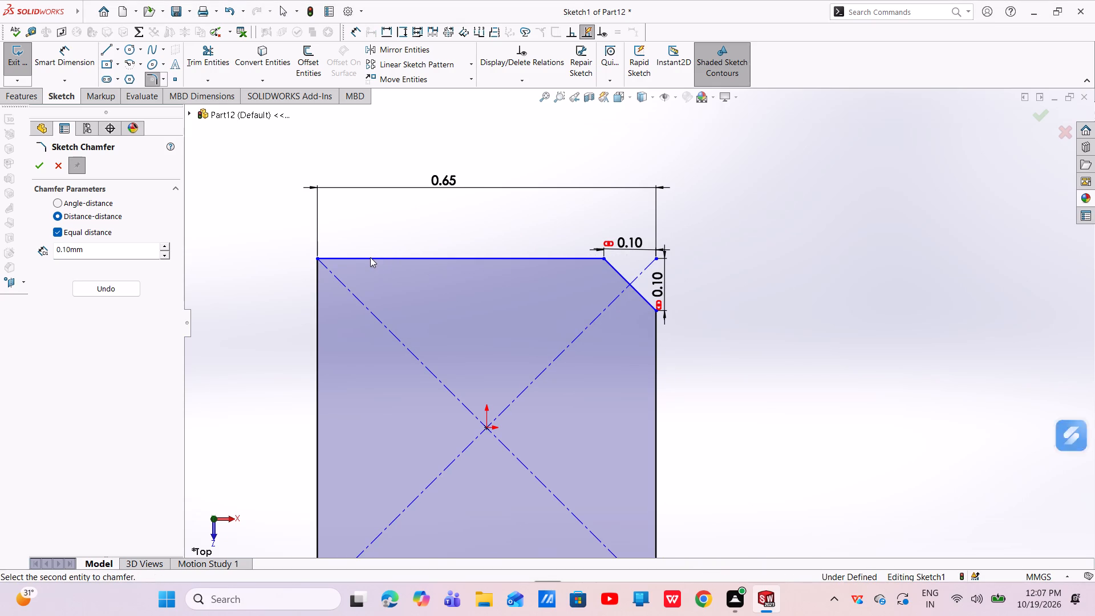
{"action": "left_click", "coordinate": [318, 293]}
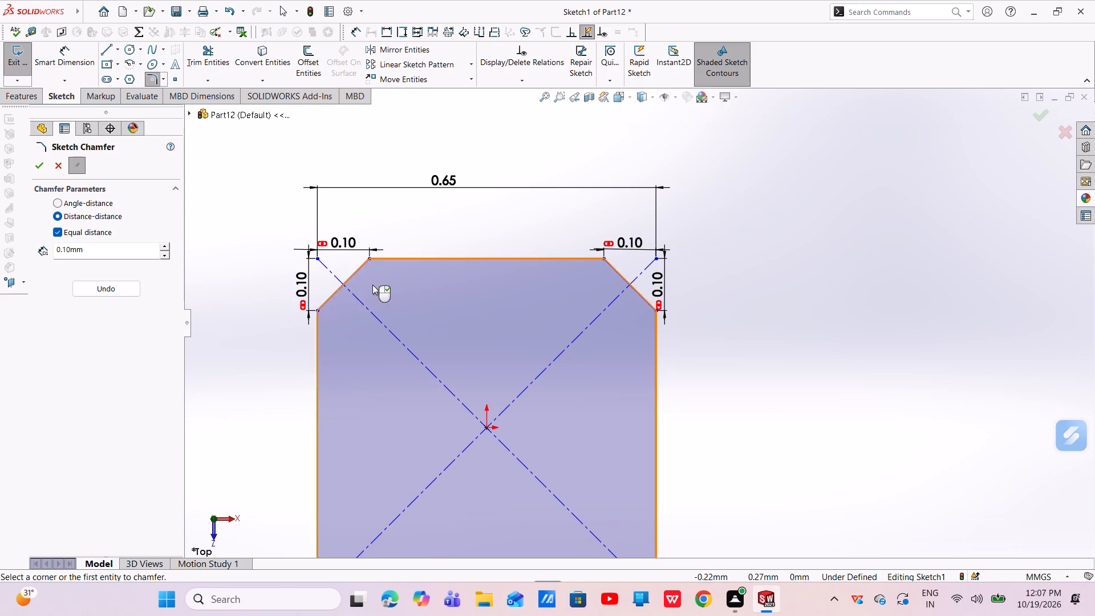
Chamfer the square's two lower corners with the same 0.1 mm equal-distance sketch chamfer and finish the command.
{"action": "scroll", "coordinate": [373, 285], "scroll_direction": "up", "scroll_amount": 4}
{"action": "scroll", "coordinate": [513, 436], "scroll_direction": "down", "scroll_amount": 4}
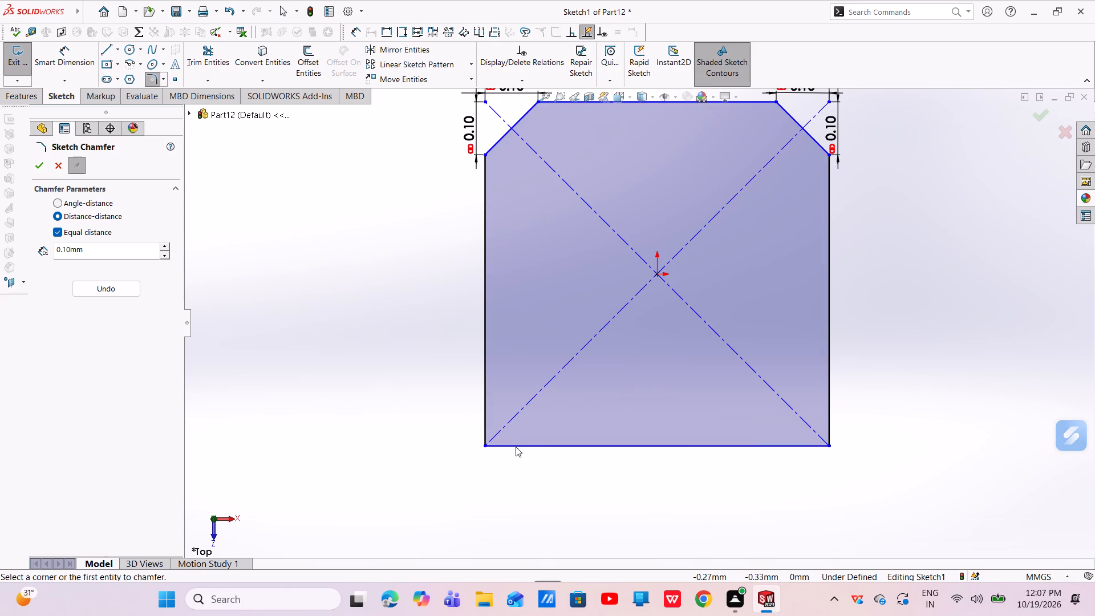
{"action": "left_click", "coordinate": [515, 447]}
{"action": "left_click", "coordinate": [485, 406]}
{"action": "scroll", "coordinate": [550, 424], "scroll_direction": "up", "scroll_amount": 1}
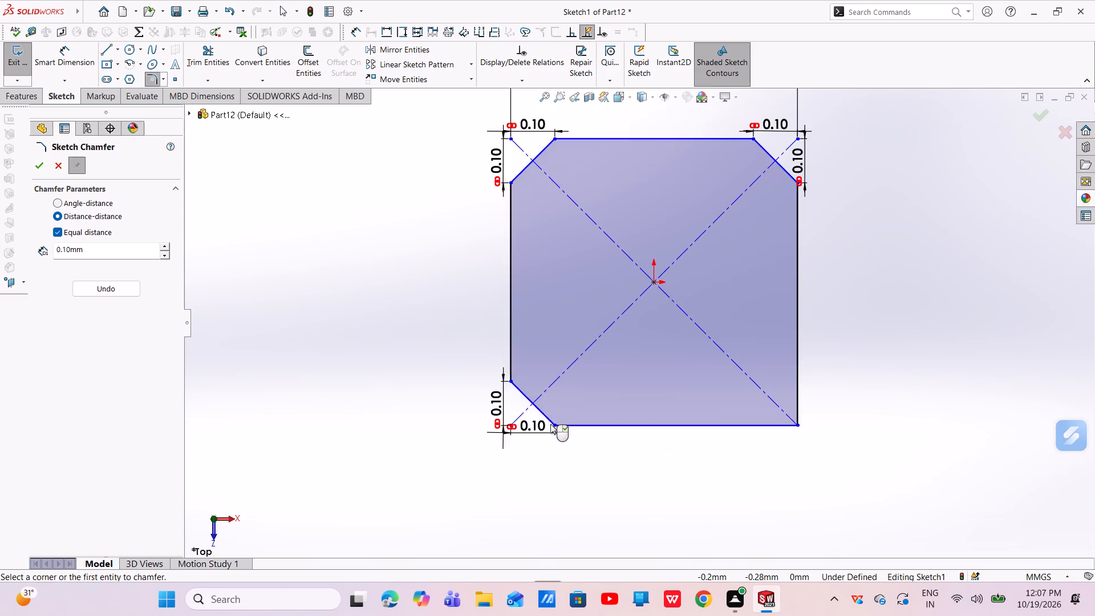
{"action": "scroll", "coordinate": [550, 424], "scroll_direction": "up", "scroll_amount": 1}
{"action": "scroll", "coordinate": [764, 388], "scroll_direction": "down", "scroll_amount": 3}
{"action": "left_click", "coordinate": [753, 356]}
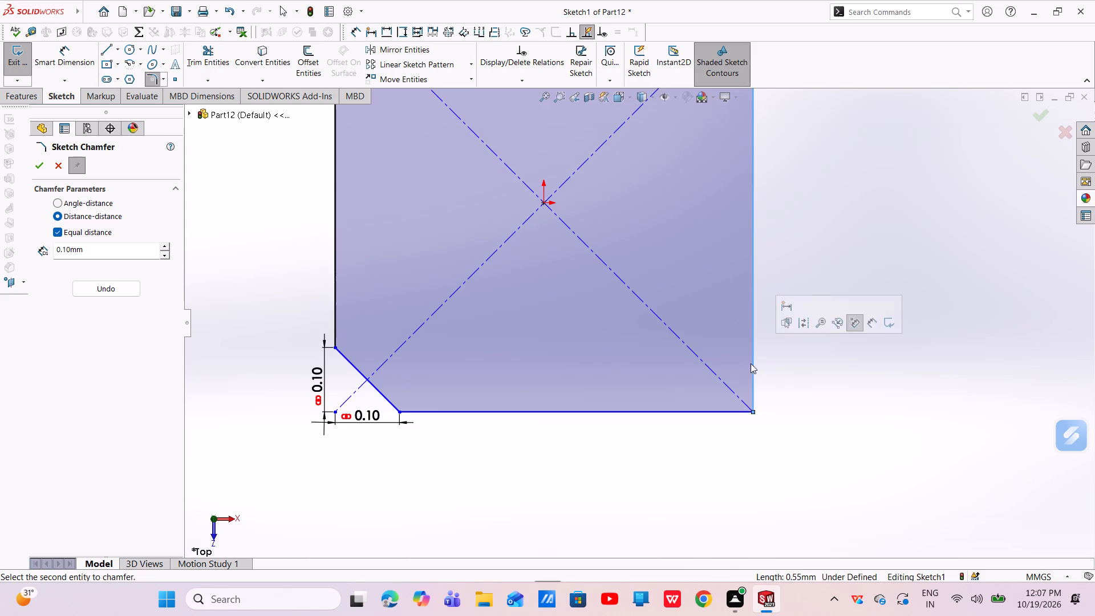
{"action": "left_click", "coordinate": [703, 413]}
{"action": "scroll", "coordinate": [723, 344], "scroll_direction": "up", "scroll_amount": 3}
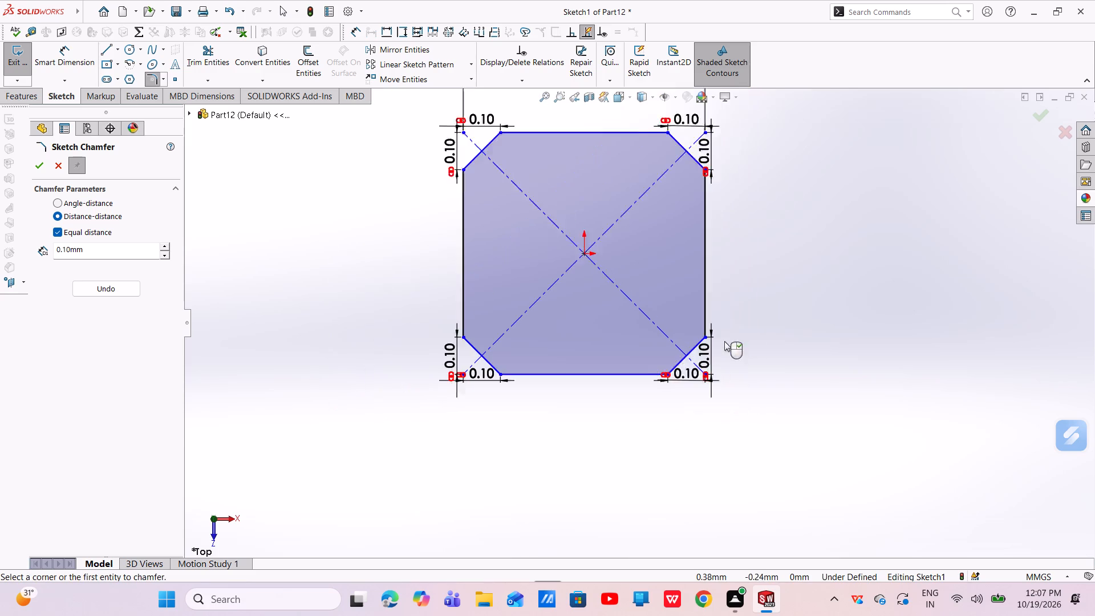
{"action": "scroll", "coordinate": [724, 341], "scroll_direction": "up", "scroll_amount": 1}
{"action": "scroll", "coordinate": [720, 230], "scroll_direction": "down", "scroll_amount": 1}
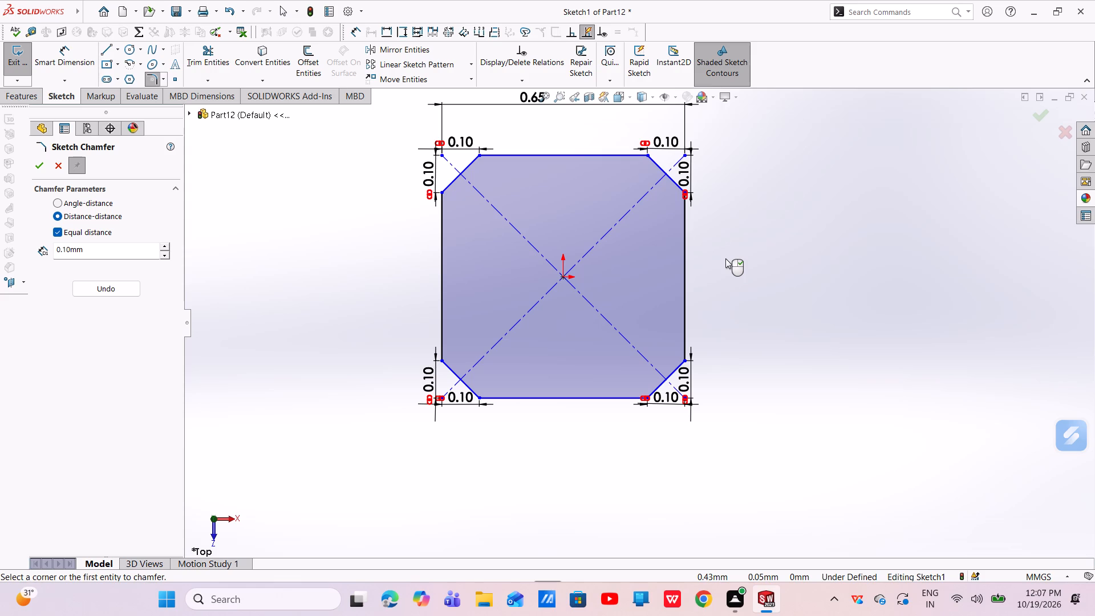
{"action": "left_click", "coordinate": [43, 169]}
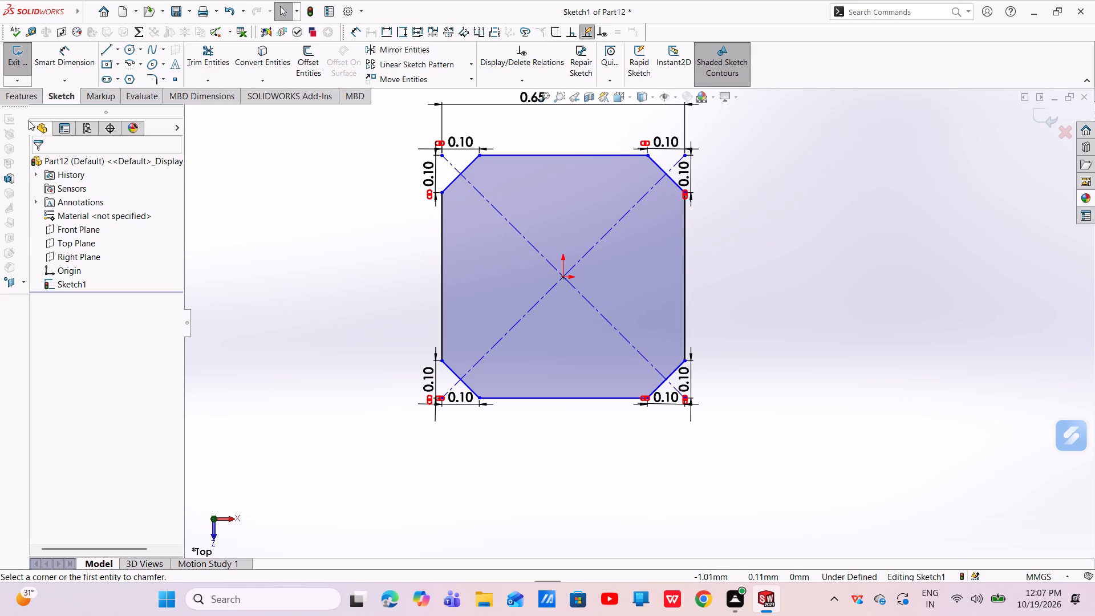
Extrude the chamfered square profile as a blind boss 12 mm deep.
{"action": "left_click", "coordinate": [26, 97]}
{"action": "left_click", "coordinate": [15, 70]}
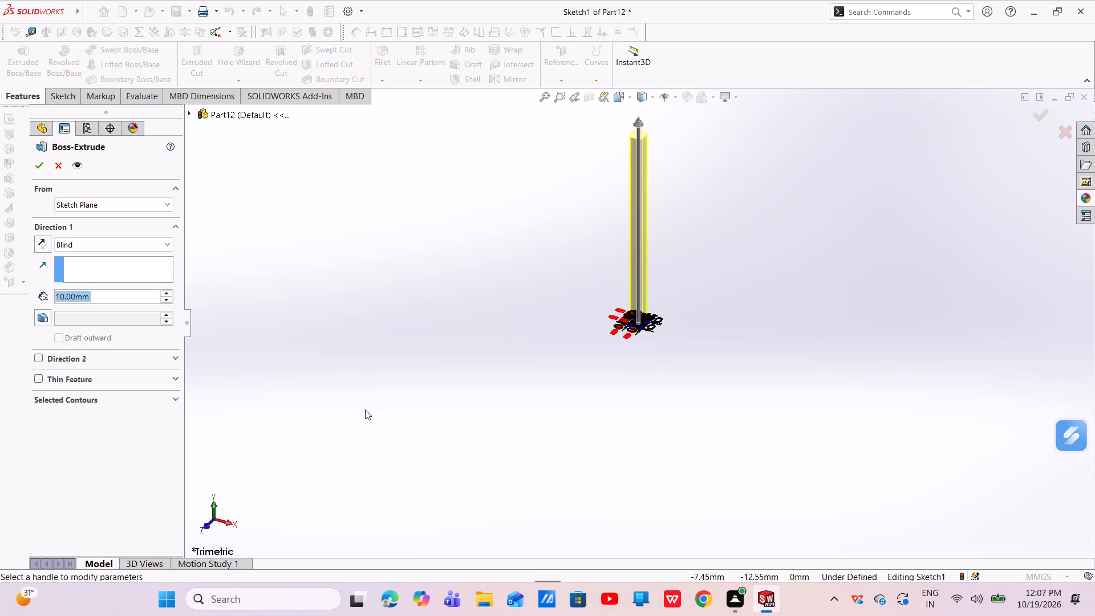
{"action": "key", "text": "BackSpace"}
{"action": "type", "text": "12"}
{"action": "key", "text": "Return"}
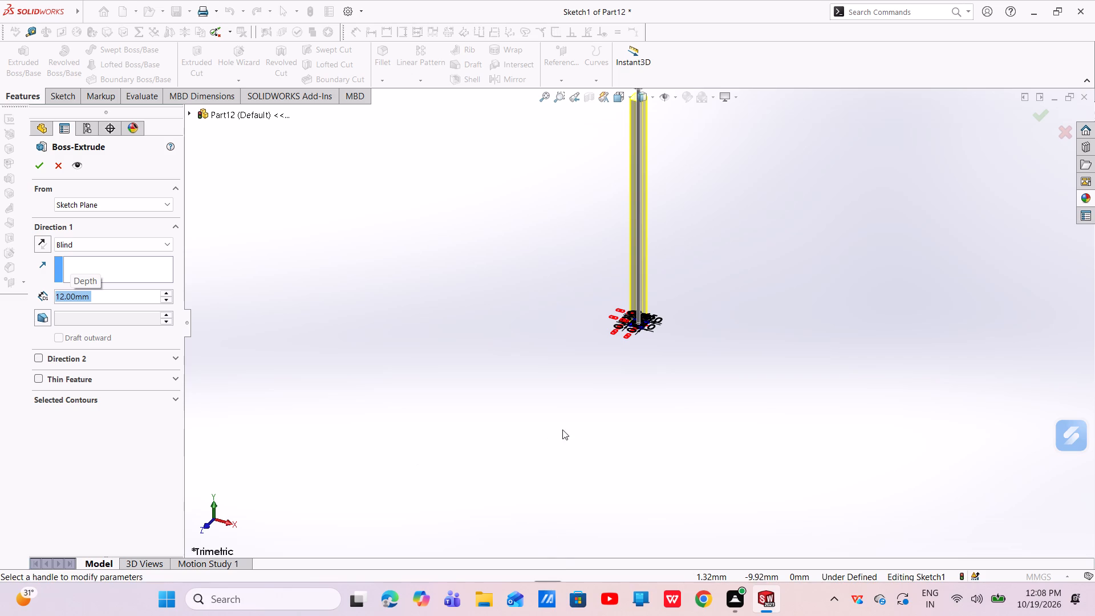
{"action": "scroll", "coordinate": [569, 427], "scroll_direction": "up", "scroll_amount": 3}
{"action": "scroll", "coordinate": [655, 226], "scroll_direction": "down", "scroll_amount": 3}
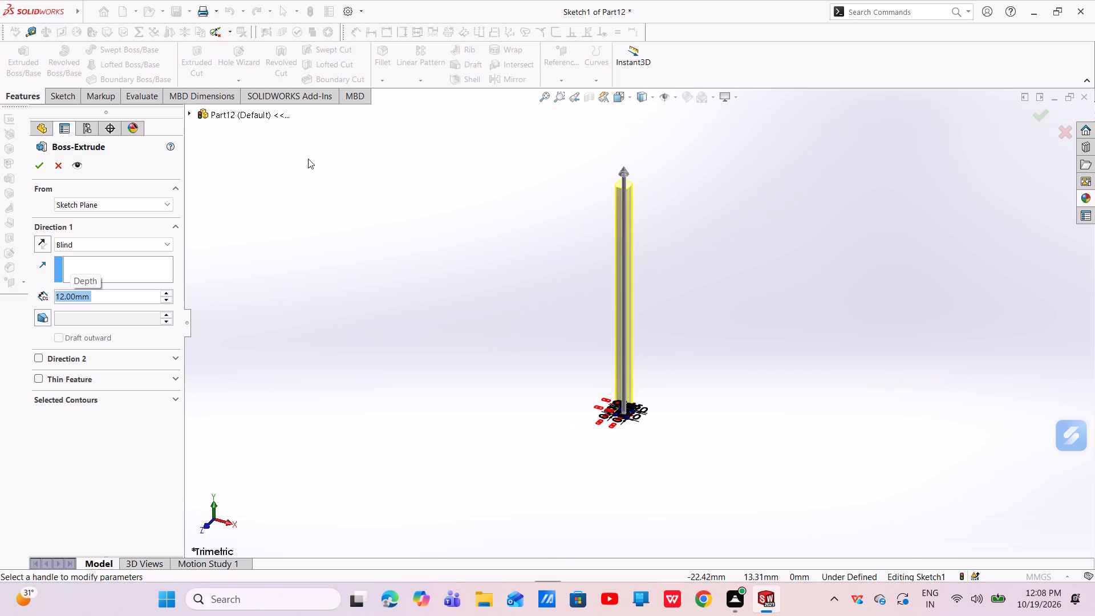
{"action": "left_click", "coordinate": [41, 160]}
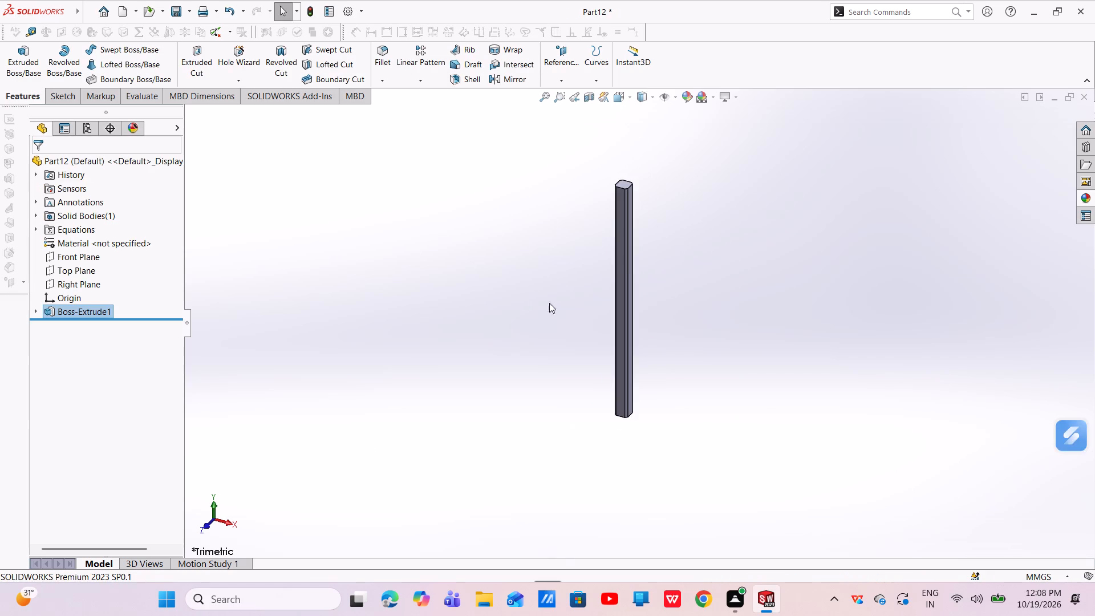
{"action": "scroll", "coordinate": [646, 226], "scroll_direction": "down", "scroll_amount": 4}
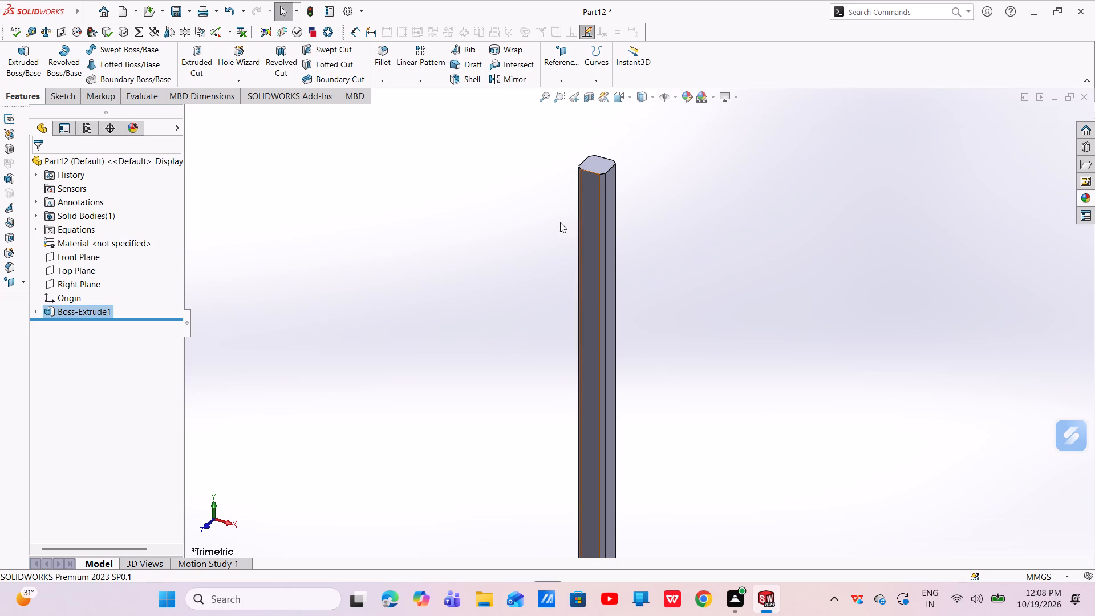
Try to linear-pattern the extruded pin along its top front edge with 10 mm spacing and 3 instances.
{"action": "scroll", "coordinate": [655, 236], "scroll_direction": "up", "scroll_amount": 2}
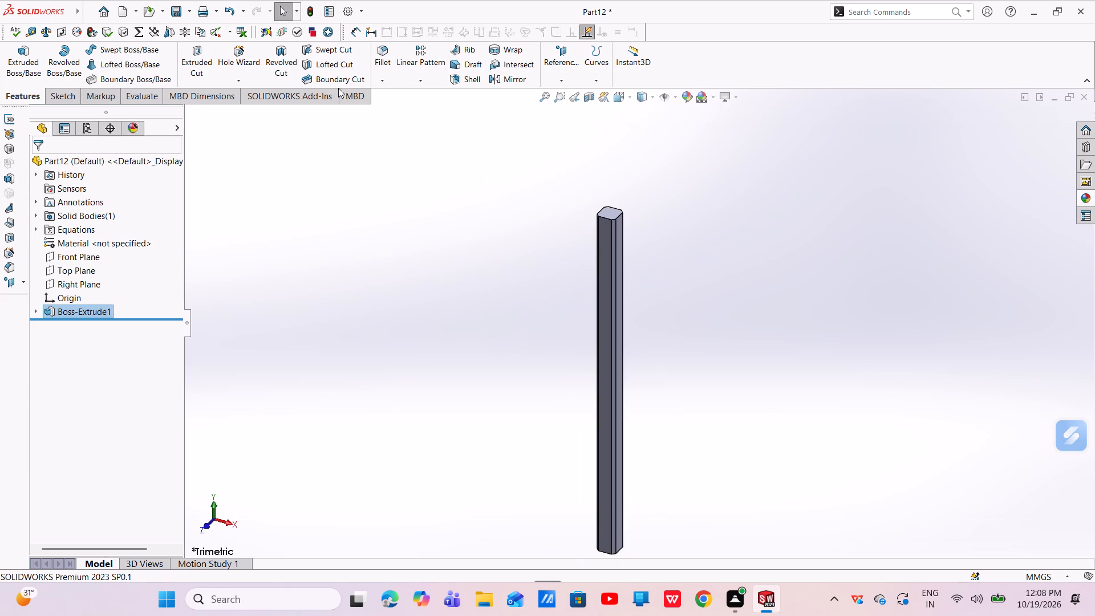
{"action": "left_click", "coordinate": [415, 83]}
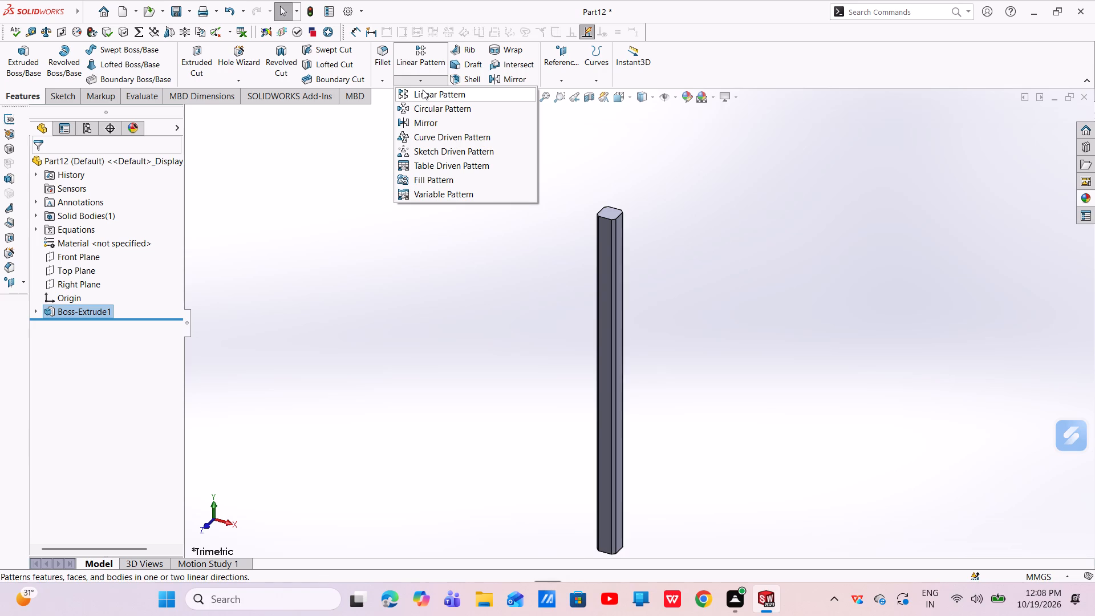
{"action": "left_click", "coordinate": [423, 90]}
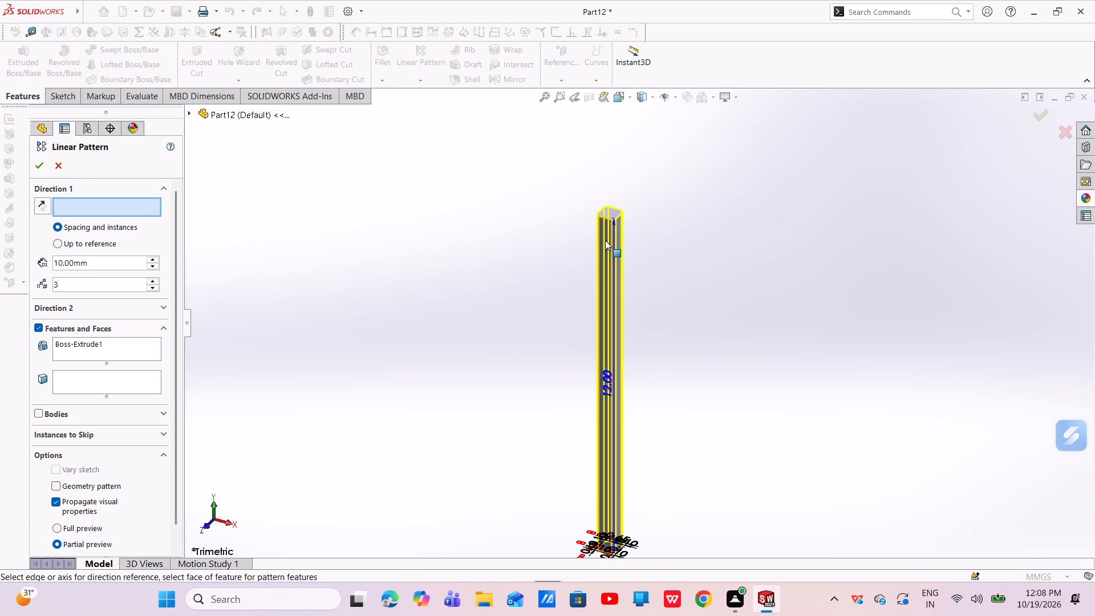
{"action": "left_click", "coordinate": [92, 210]}
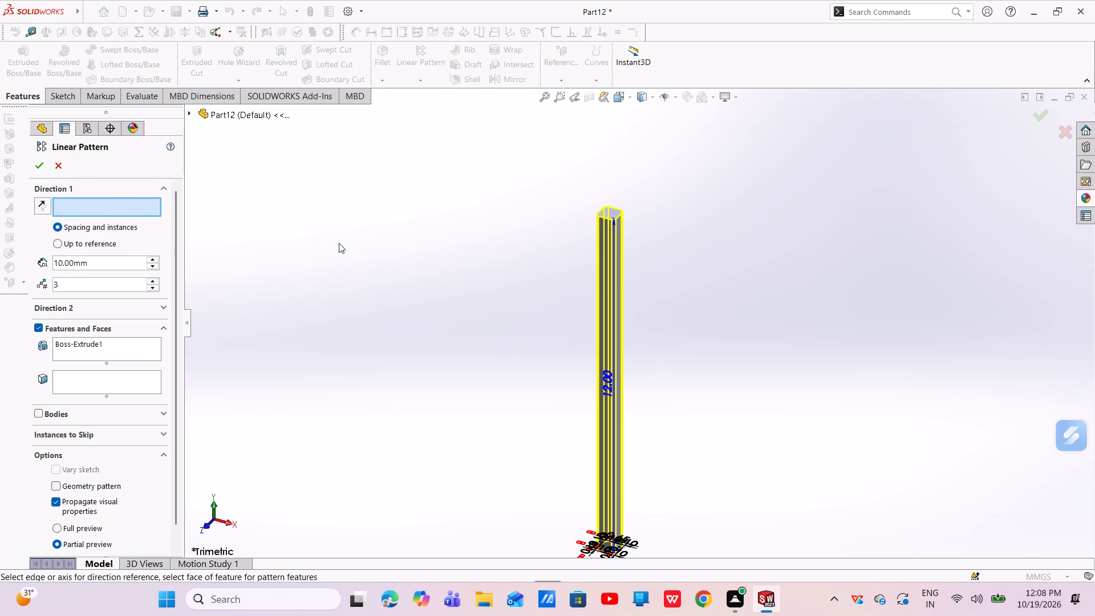
{"action": "left_click", "coordinate": [606, 218]}
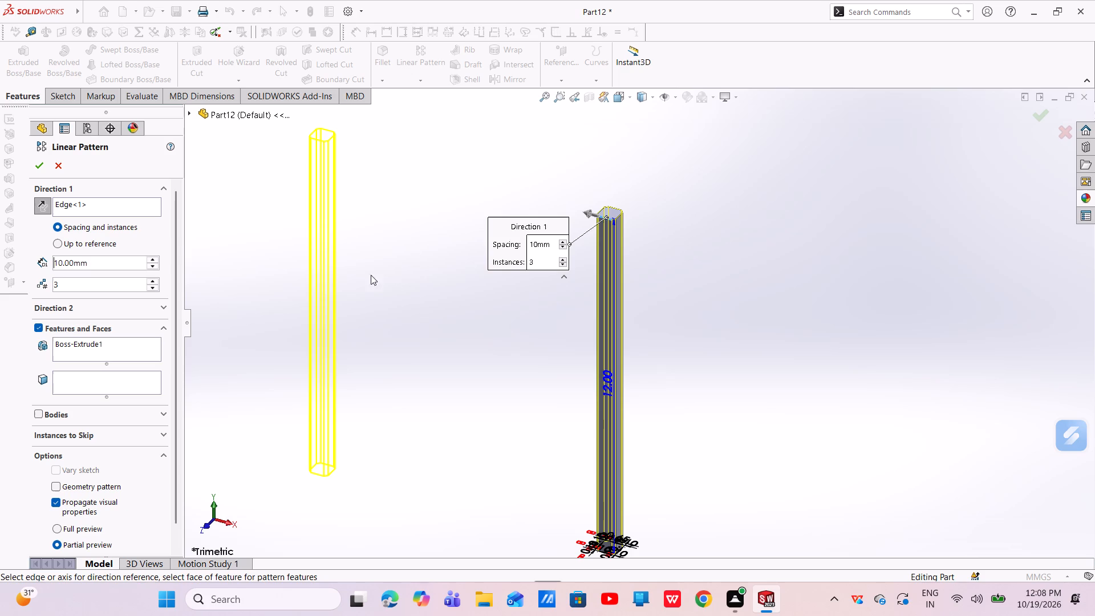
{"action": "left_click", "coordinate": [41, 172]}
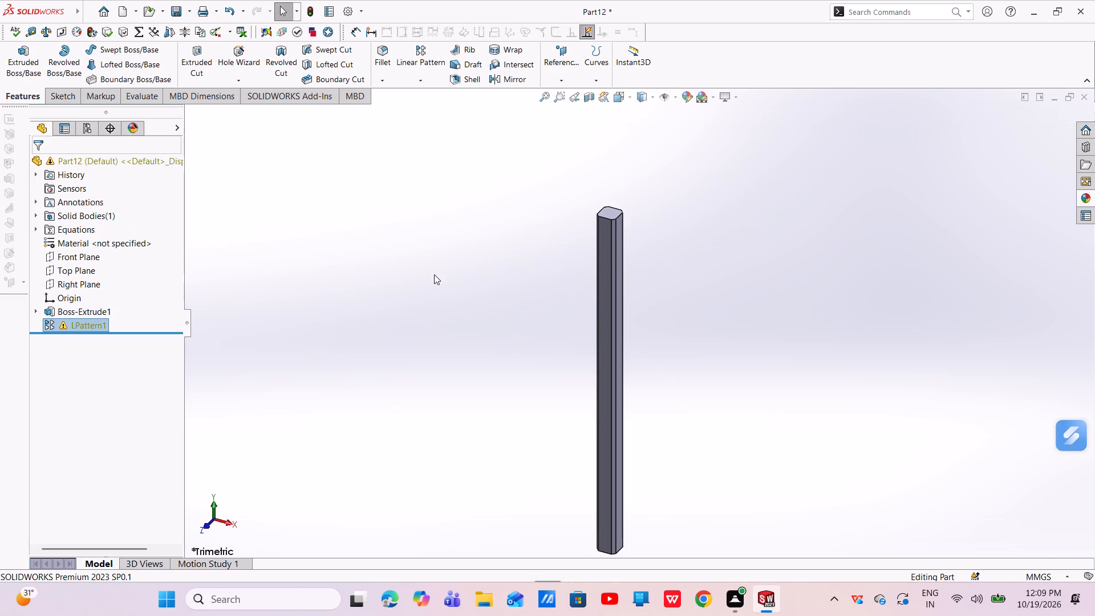
Set up a second linear pattern along the pin's top front edge with 2.54 mm spacing and 2 instances.
{"action": "left_click", "coordinate": [424, 86]}
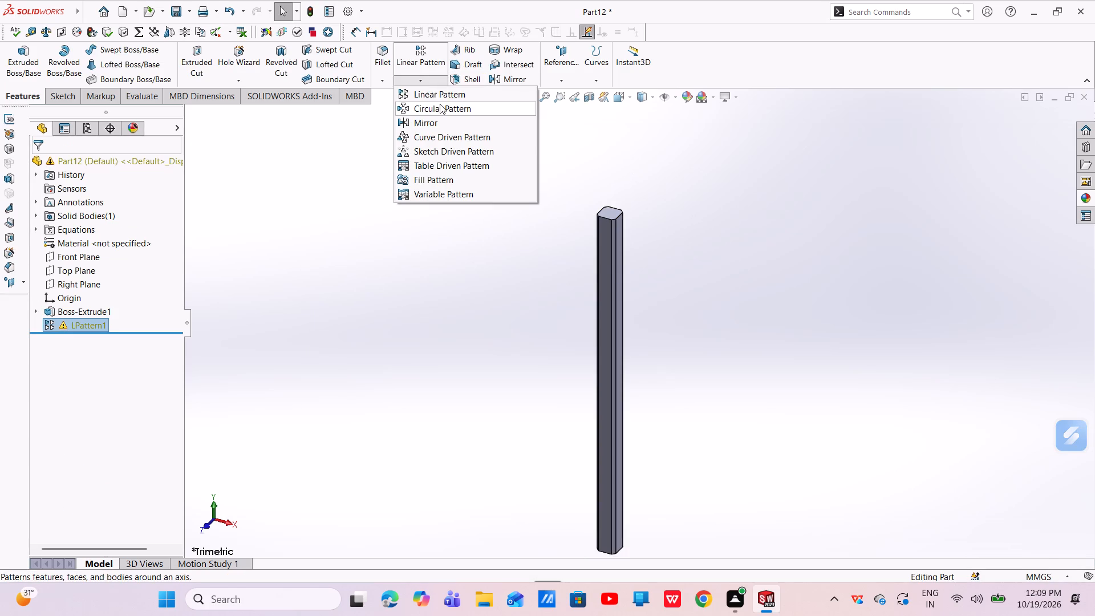
{"action": "left_click", "coordinate": [445, 98]}
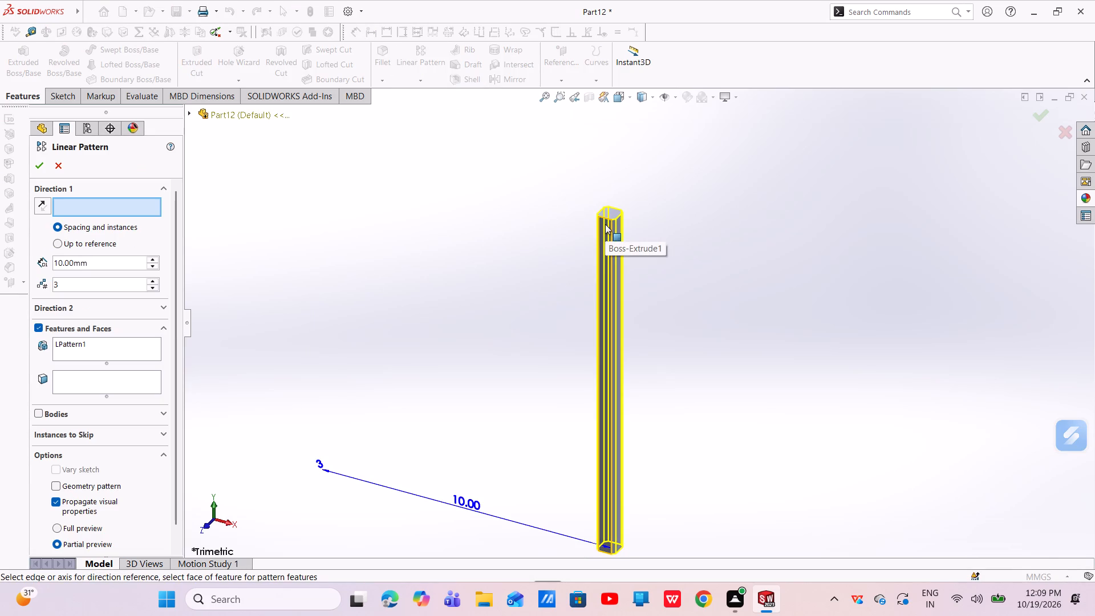
{"action": "scroll", "coordinate": [605, 224], "scroll_direction": "down", "scroll_amount": 3}
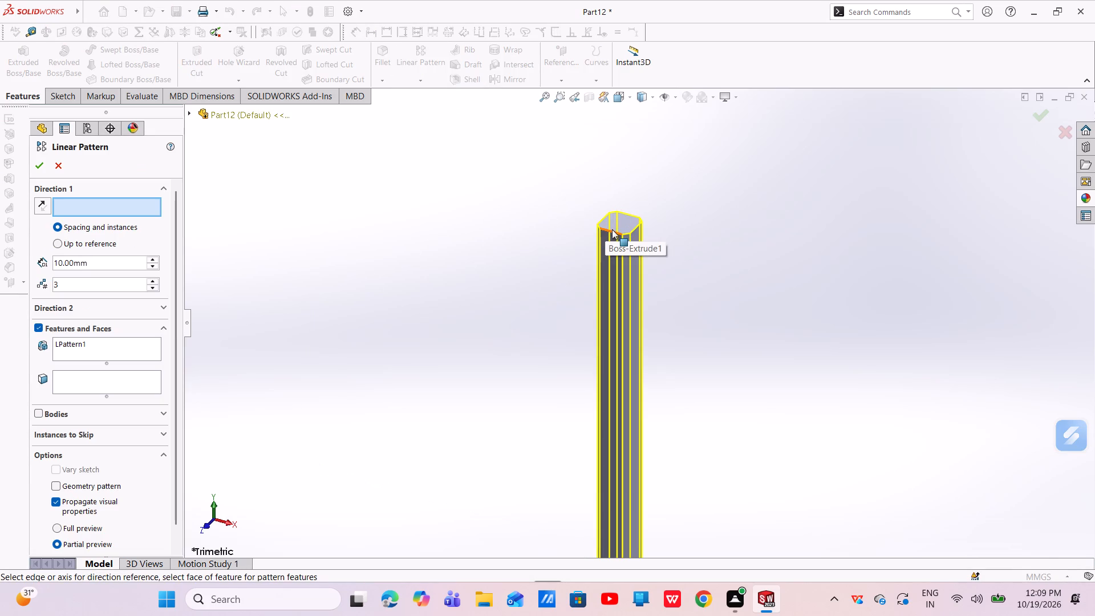
{"action": "left_click", "coordinate": [611, 232]}
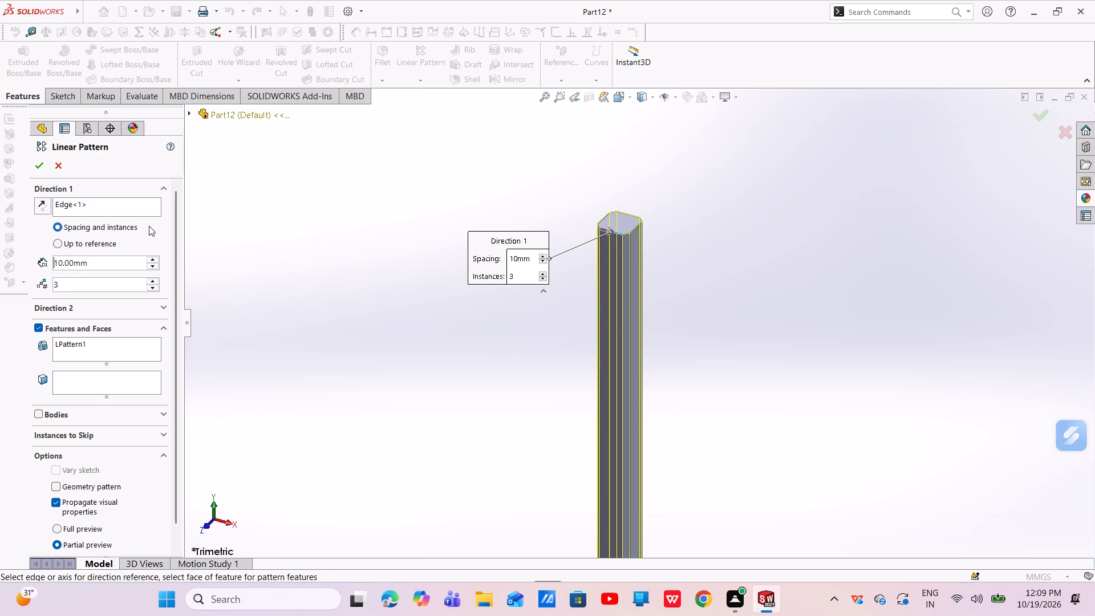
{"action": "left_click_drag", "start_coordinate": [128, 262], "coordinate": [115, 256]}
{"action": "left_click_drag", "start_coordinate": [115, 256], "coordinate": [94, 247]}
{"action": "left_click_drag", "start_coordinate": [122, 261], "coordinate": [48, 236]}
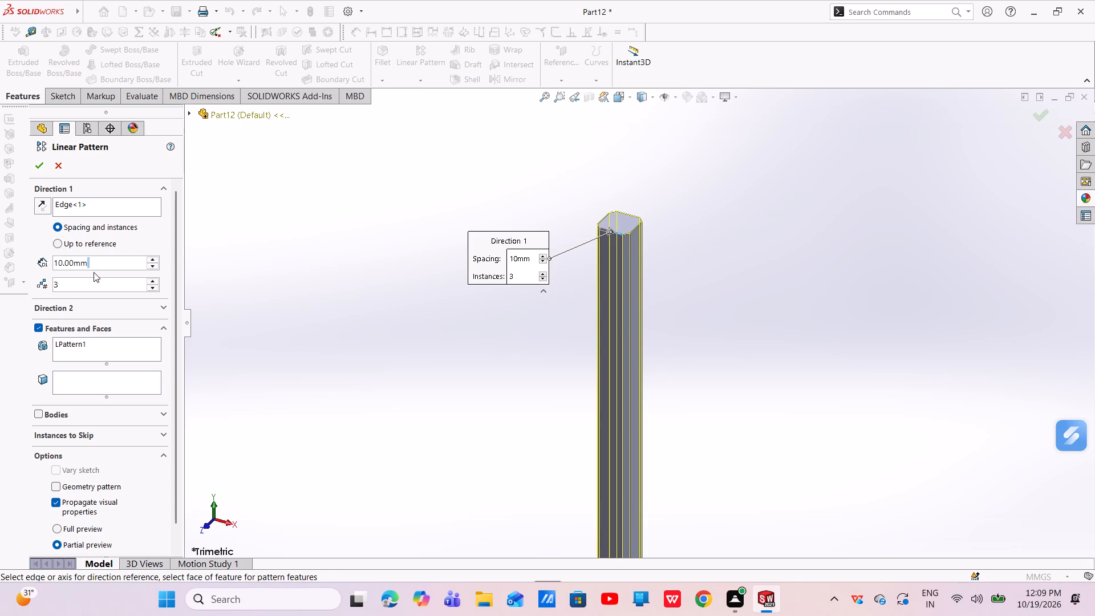
{"action": "left_click_drag", "start_coordinate": [96, 270], "coordinate": [51, 253]}
{"action": "left_click_drag", "start_coordinate": [100, 266], "coordinate": [99, 266]}
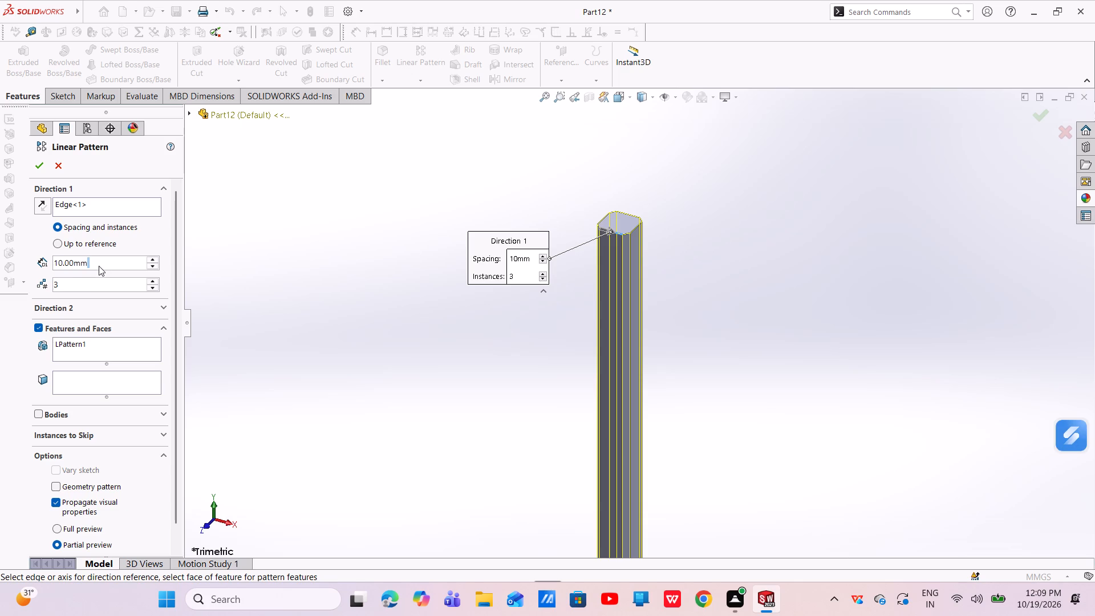
{"action": "left_click_drag", "start_coordinate": [99, 266], "coordinate": [83, 257]}
{"action": "left_click_drag", "start_coordinate": [90, 262], "coordinate": [38, 252]}
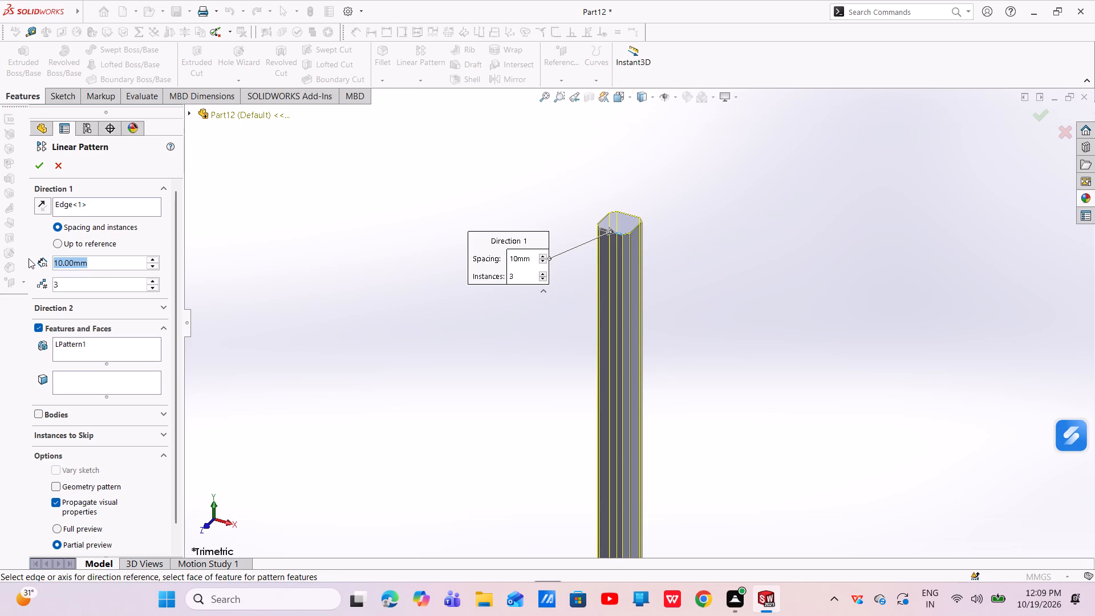
{"action": "key", "text": "BackSpace"}
{"action": "type", "text": "2."}
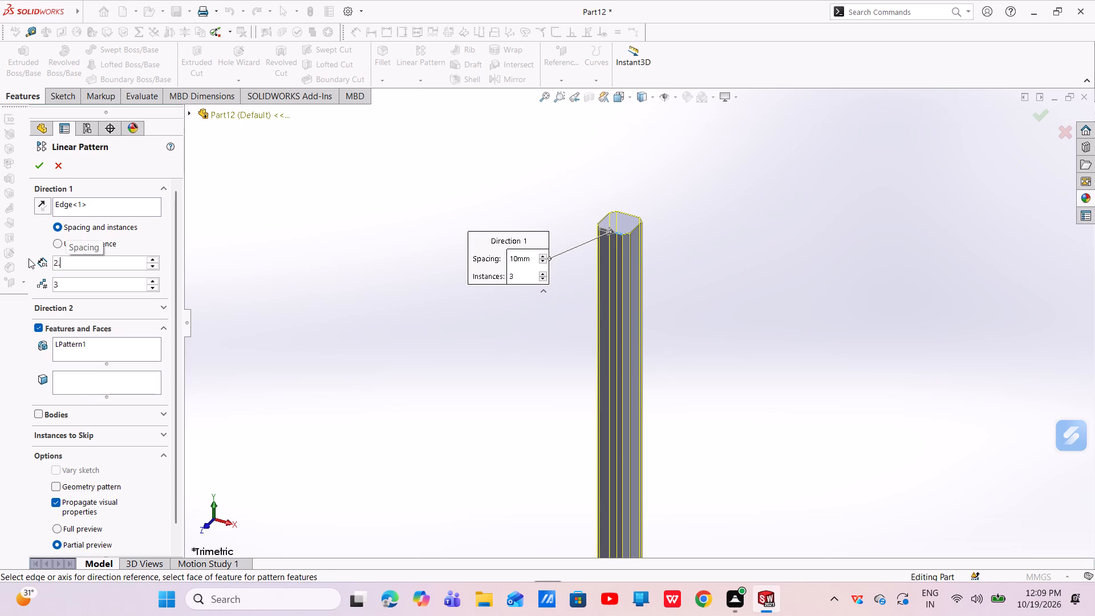
{"action": "type", "text": "54"}
{"action": "key", "text": "Return"}
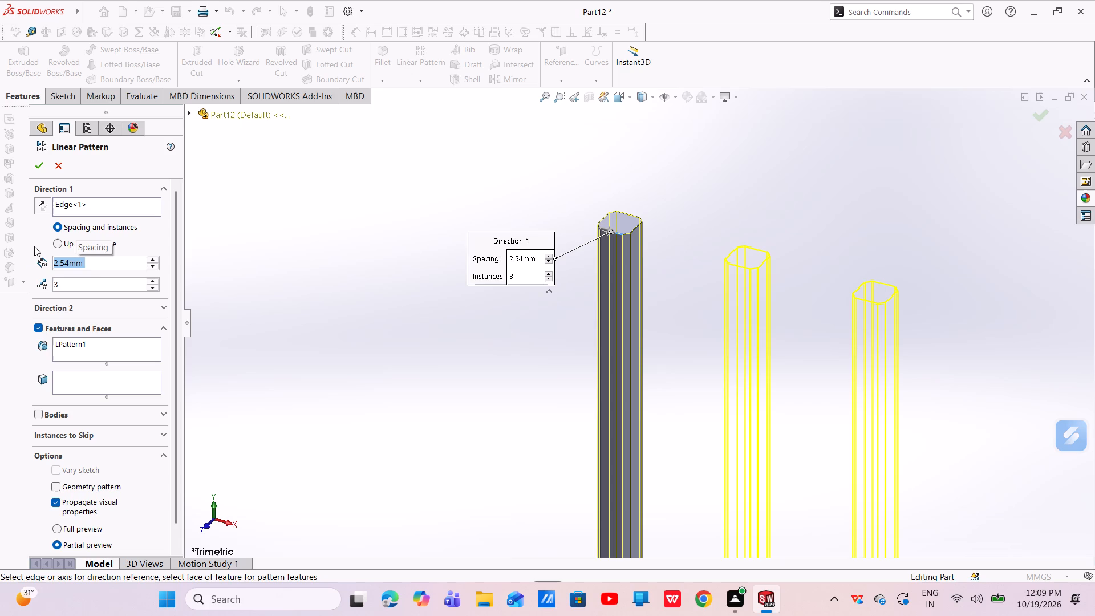
{"action": "left_click", "coordinate": [63, 284]}
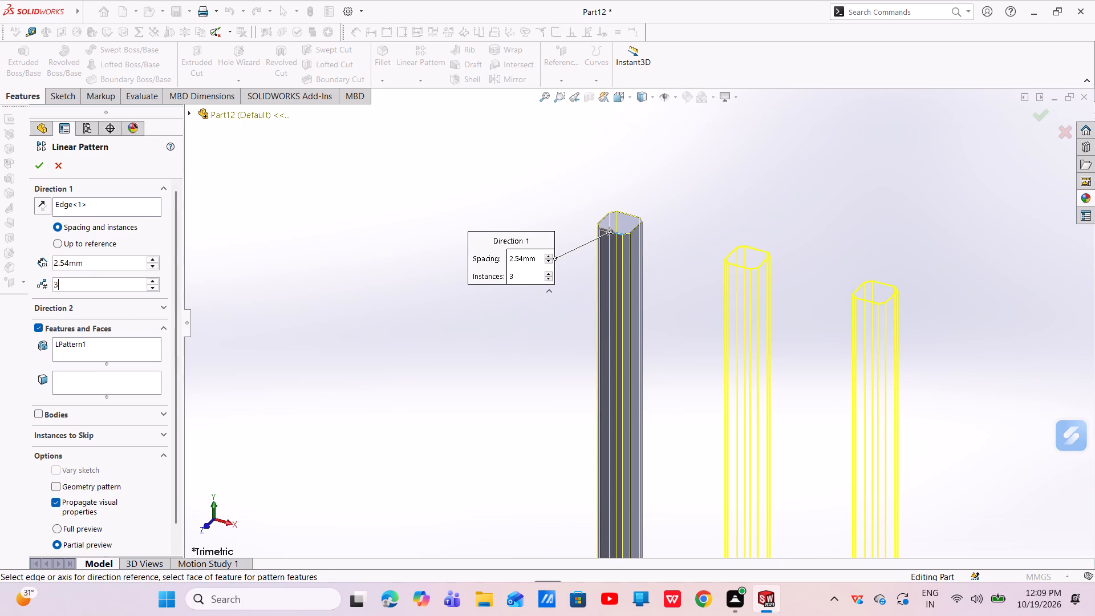
{"action": "key", "text": "BackSpace"}
{"action": "key", "text": "2"}
{"action": "key", "text": "Return"}
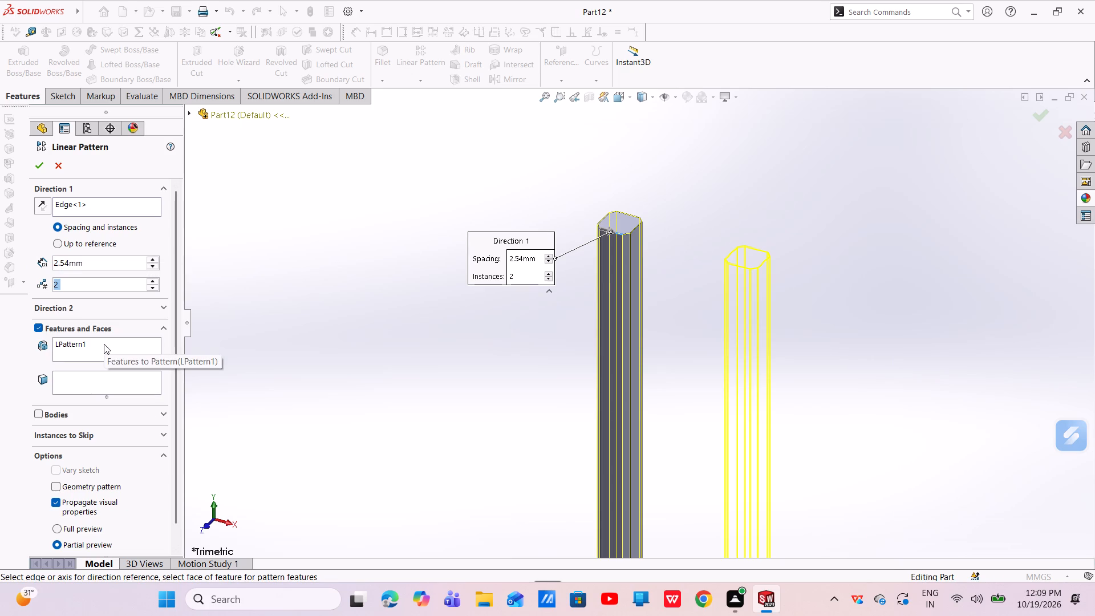
Remove the first pattern from the features to pattern, try the extruded pin instead, and clear that selection.
{"action": "left_click", "coordinate": [64, 345]}
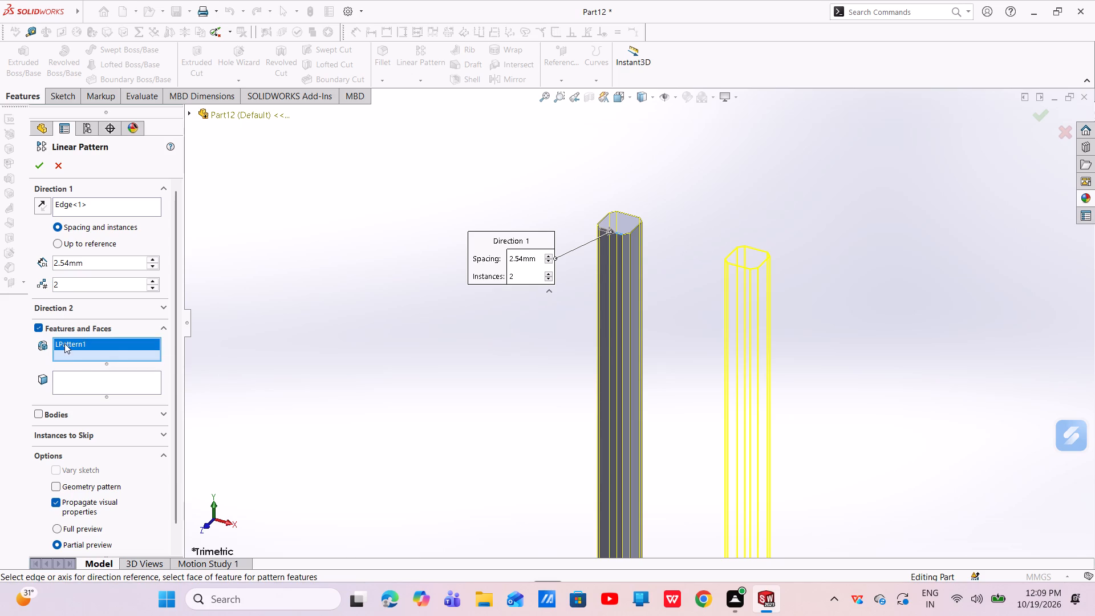
{"action": "right_click", "coordinate": [64, 343]}
{"action": "left_click", "coordinate": [86, 365]}
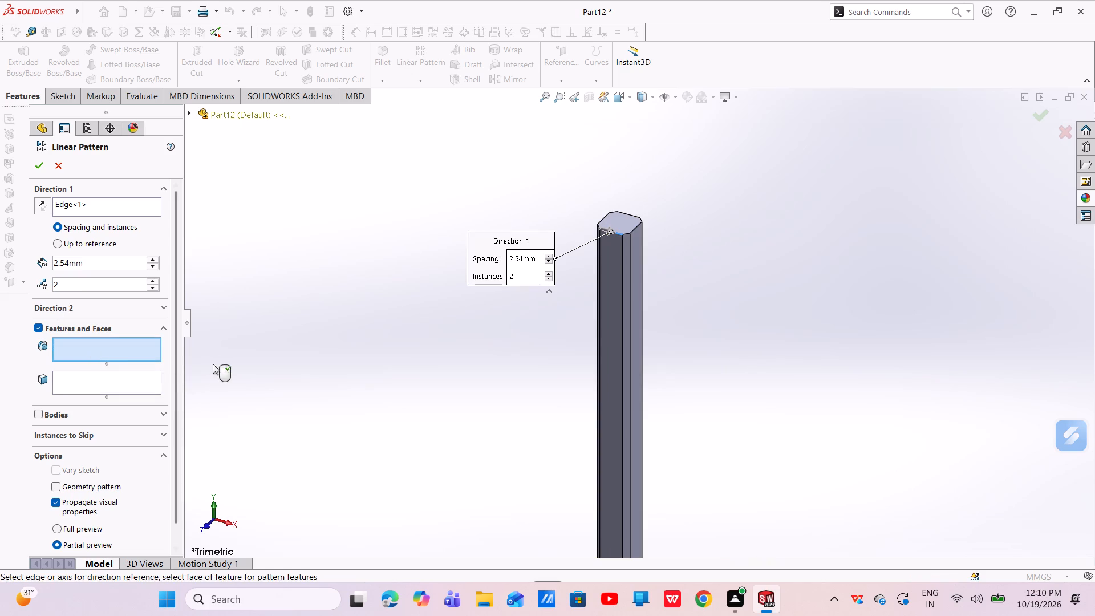
{"action": "left_click", "coordinate": [636, 347]}
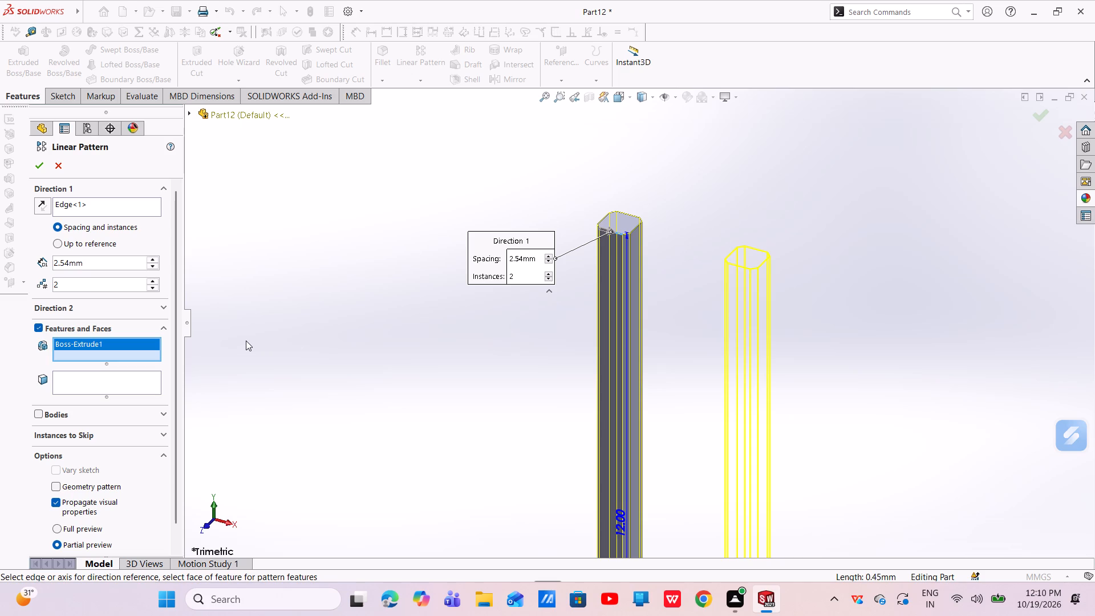
{"action": "right_click", "coordinate": [92, 346]}
{"action": "left_click", "coordinate": [121, 367]}
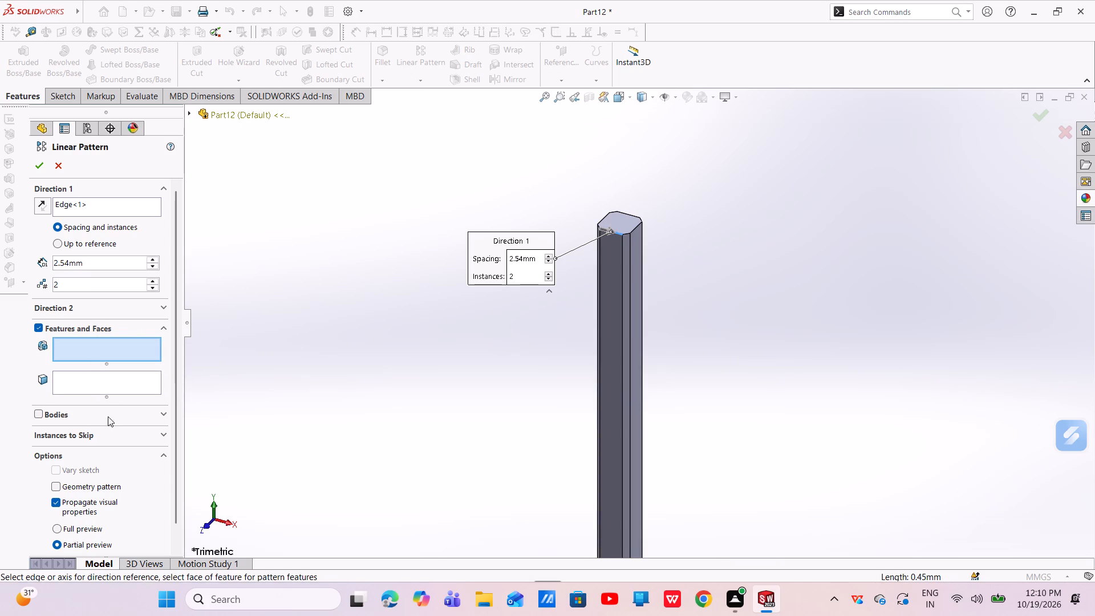
Switch the linear pattern to bodies, select the pin's solid body and finish the pattern.
{"action": "left_click", "coordinate": [163, 416]}
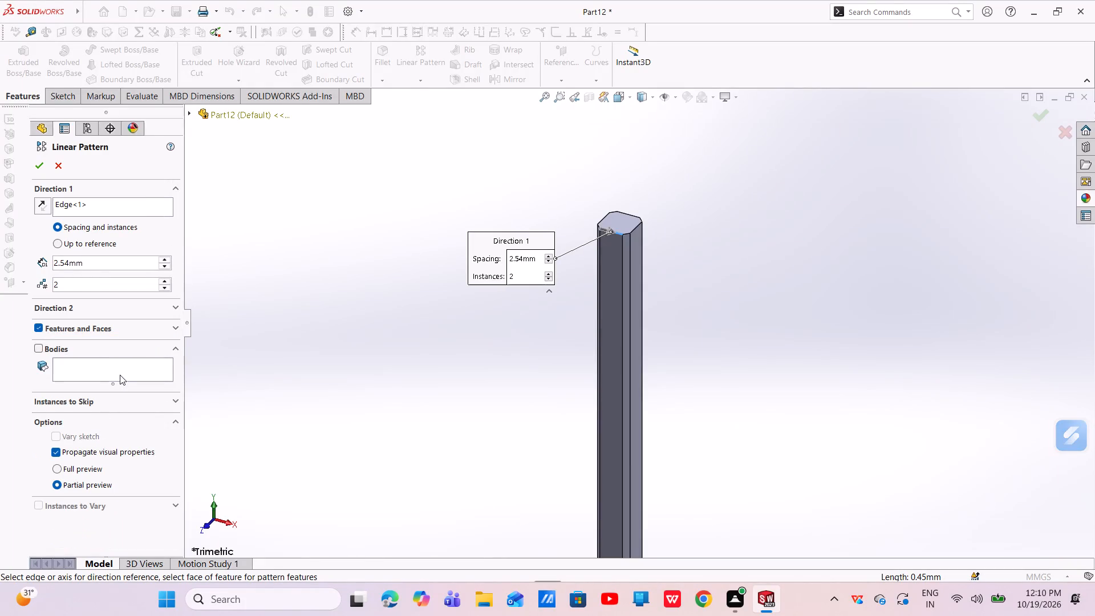
{"action": "left_click", "coordinate": [120, 375]}
{"action": "left_click", "coordinate": [111, 364]}
{"action": "left_click", "coordinate": [111, 364]}
{"action": "left_click", "coordinate": [610, 342]}
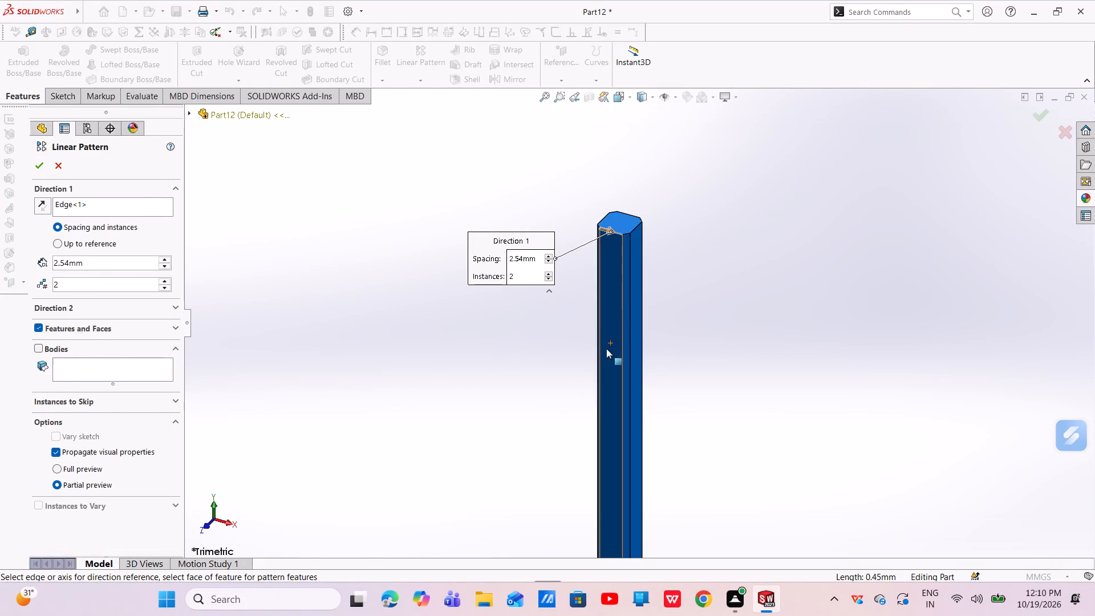
{"action": "left_click", "coordinate": [58, 371]}
{"action": "left_click", "coordinate": [79, 368]}
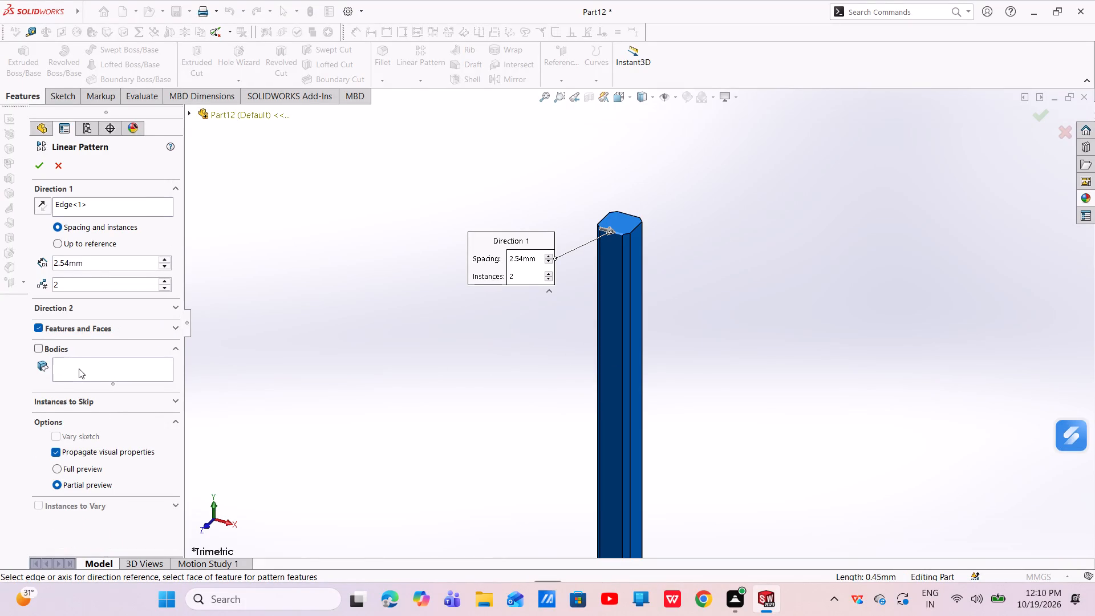
{"action": "left_click", "coordinate": [37, 352]}
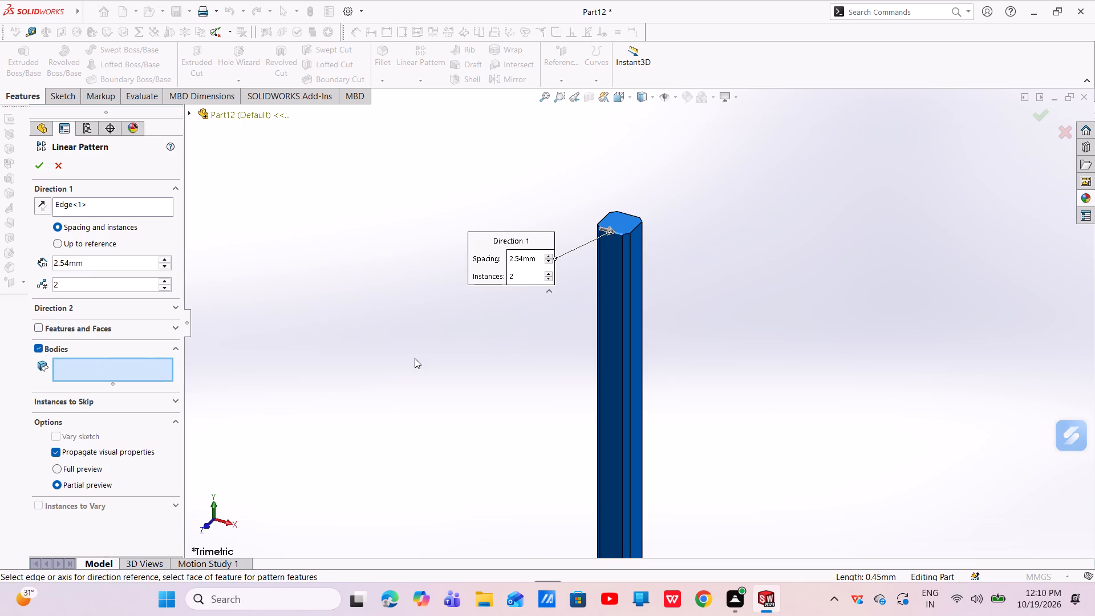
{"action": "left_click", "coordinate": [115, 370]}
{"action": "left_click", "coordinate": [635, 310]}
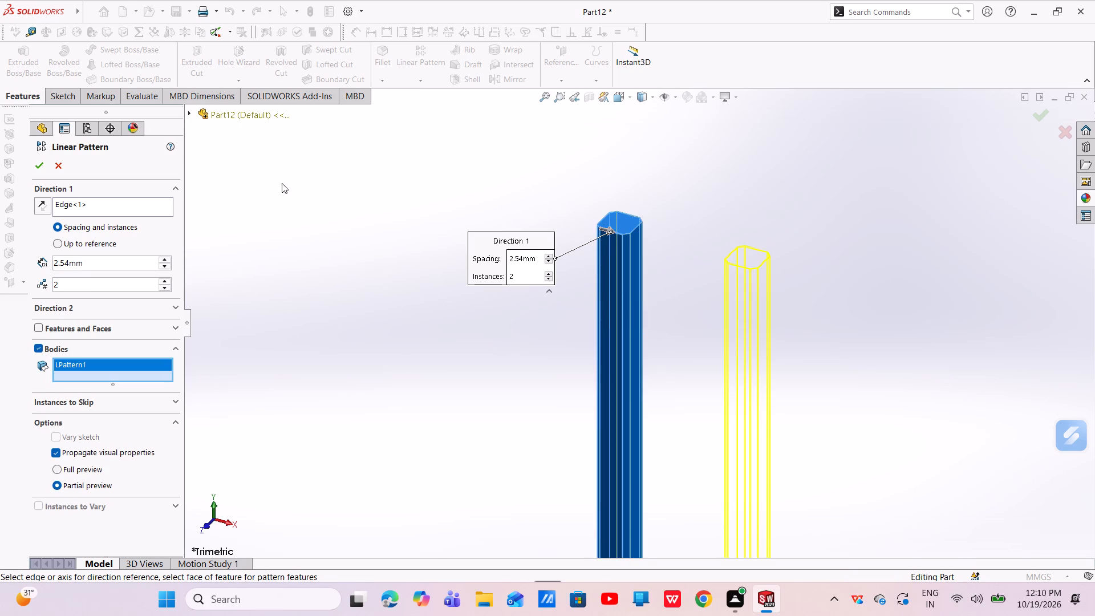
{"action": "left_click", "coordinate": [43, 163]}
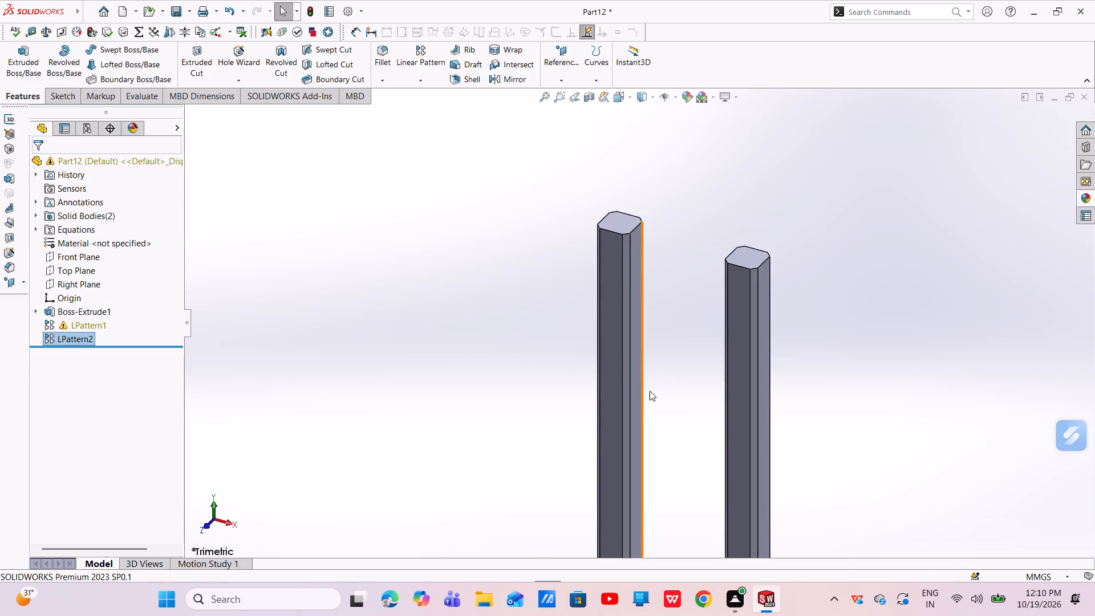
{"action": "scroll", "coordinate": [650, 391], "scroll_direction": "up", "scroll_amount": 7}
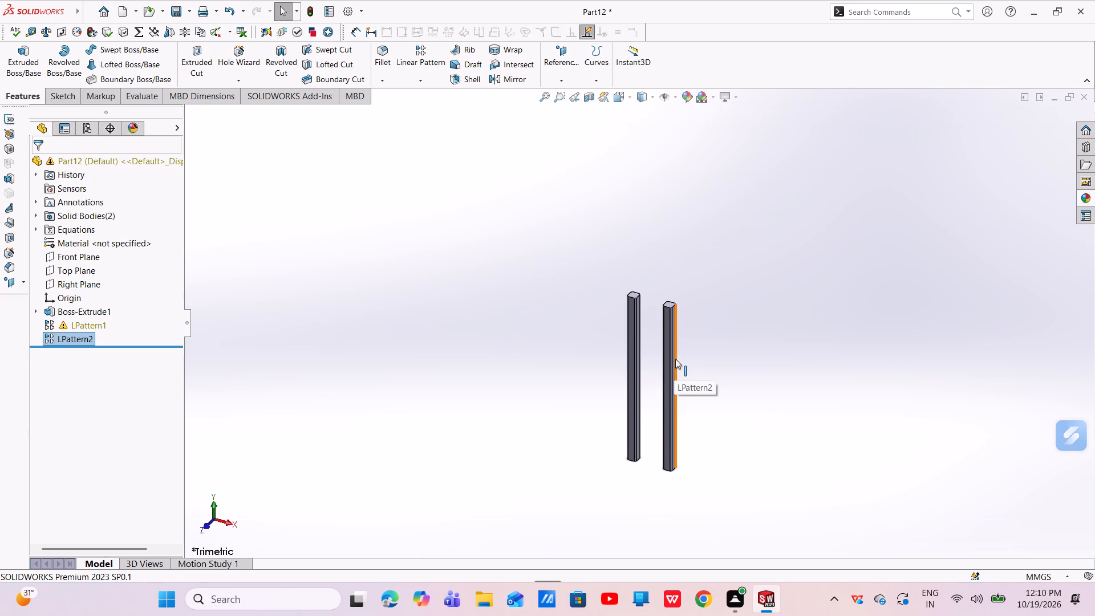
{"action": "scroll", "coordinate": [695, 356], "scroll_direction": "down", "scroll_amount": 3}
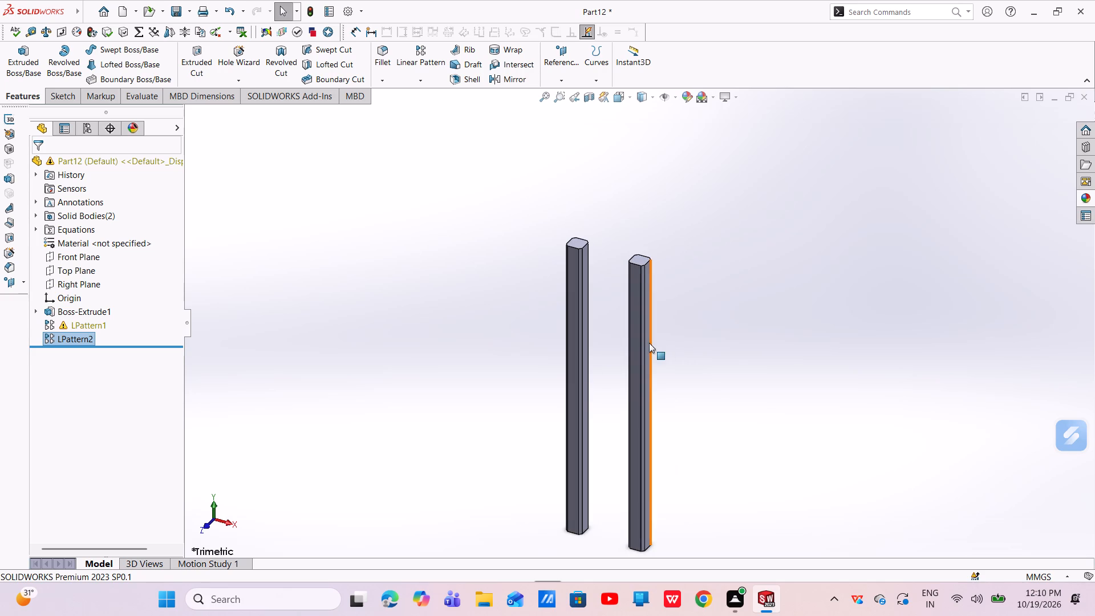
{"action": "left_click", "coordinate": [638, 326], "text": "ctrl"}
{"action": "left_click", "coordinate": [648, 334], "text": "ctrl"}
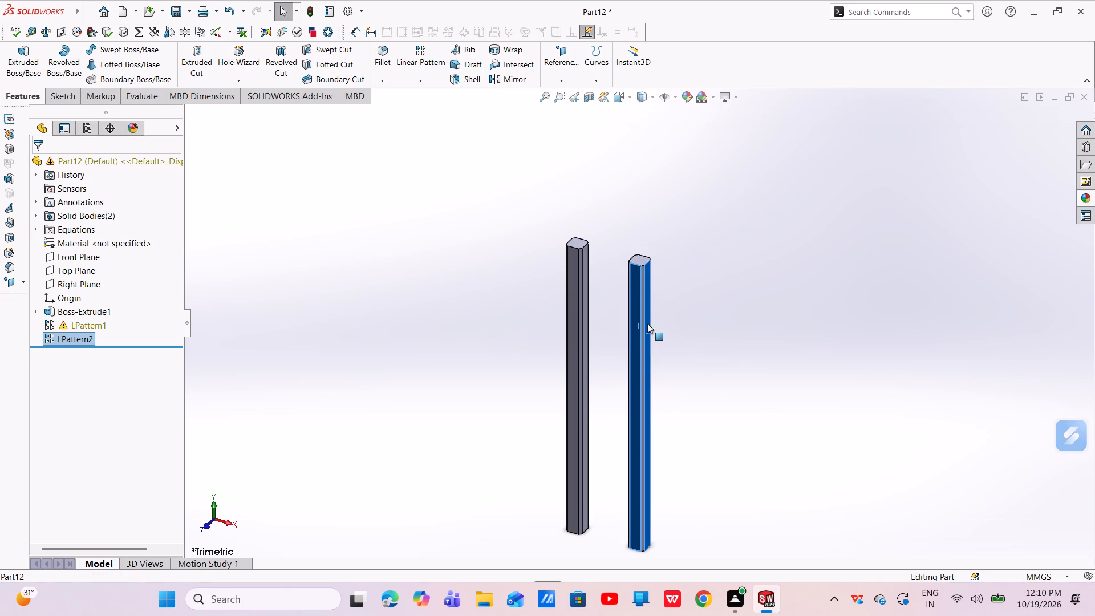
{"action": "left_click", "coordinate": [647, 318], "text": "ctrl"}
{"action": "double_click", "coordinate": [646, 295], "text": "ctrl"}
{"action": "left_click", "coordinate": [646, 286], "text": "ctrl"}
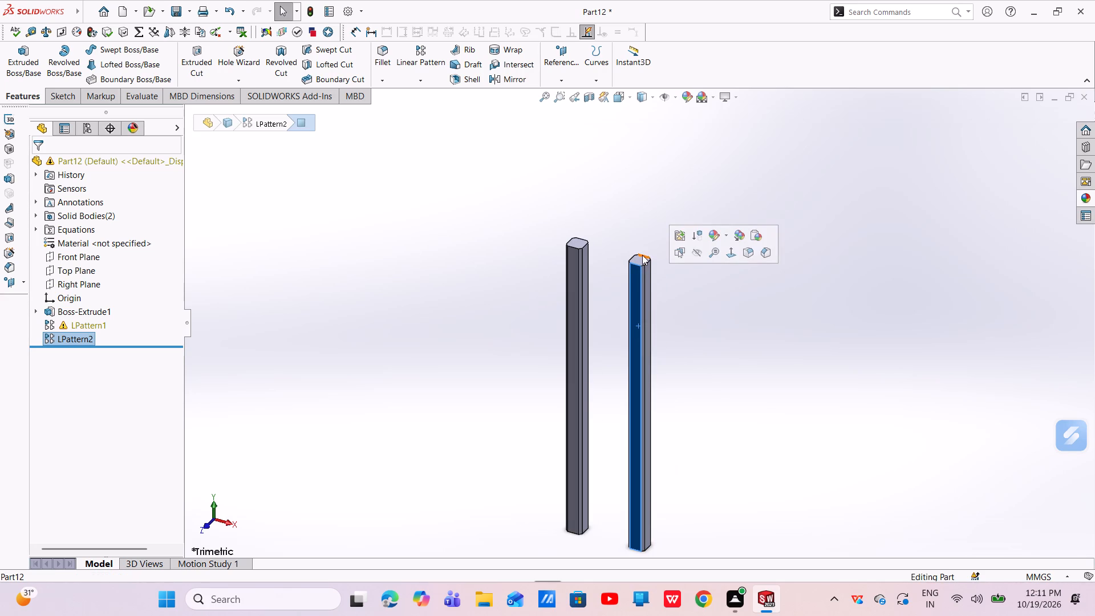
Delete the failed first linear pattern, LPattern1, from the part.
{"action": "key", "text": "Escape"}
{"action": "key", "text": "Escape"}
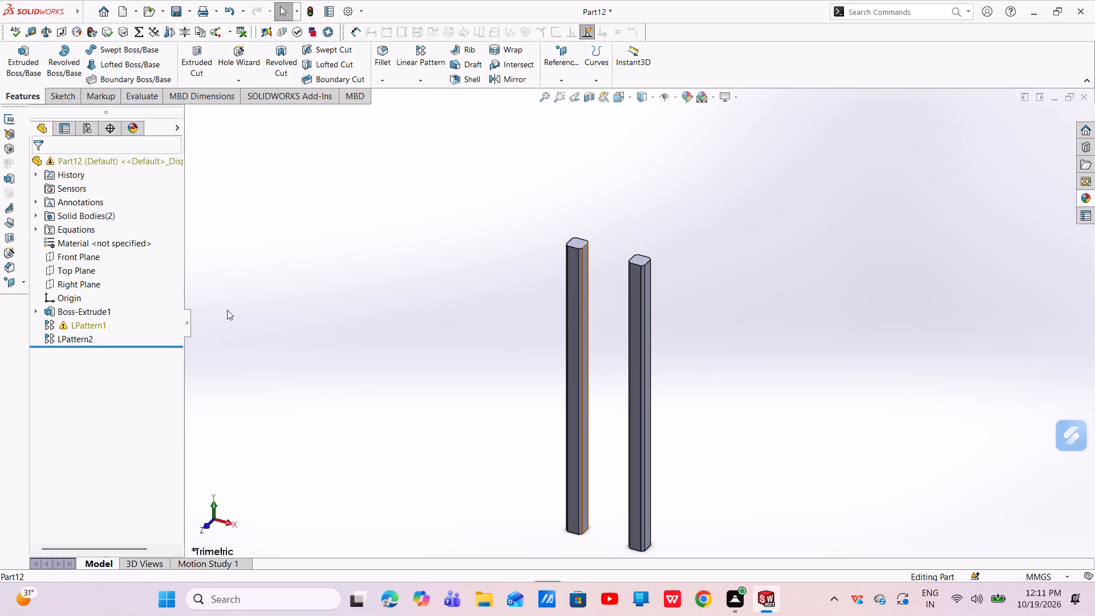
{"action": "left_click", "coordinate": [87, 327]}
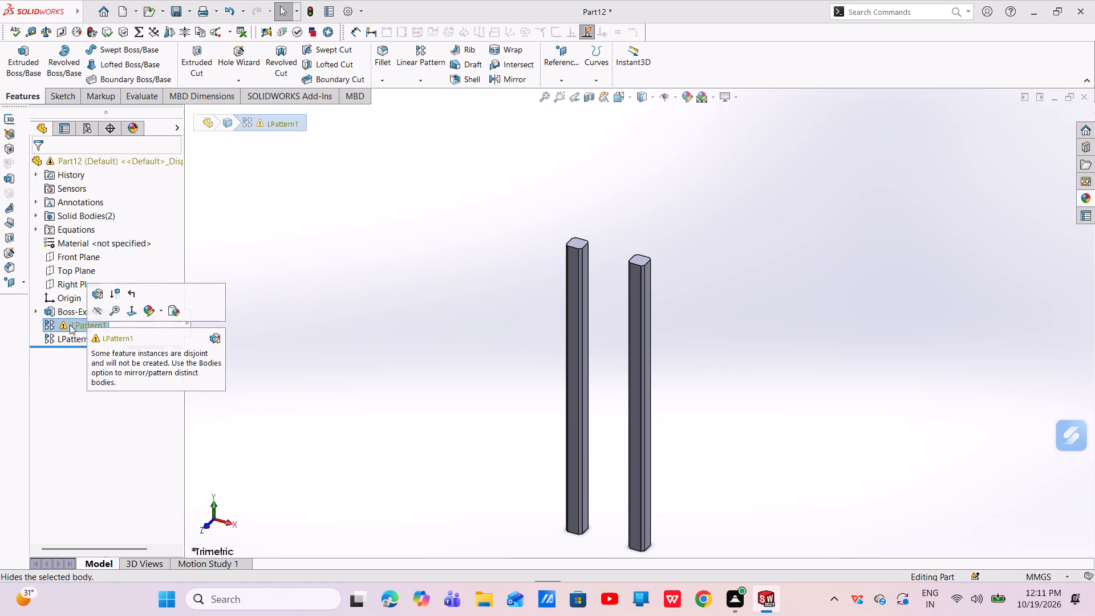
{"action": "right_click", "coordinate": [70, 322]}
{"action": "left_click", "coordinate": [115, 400]}
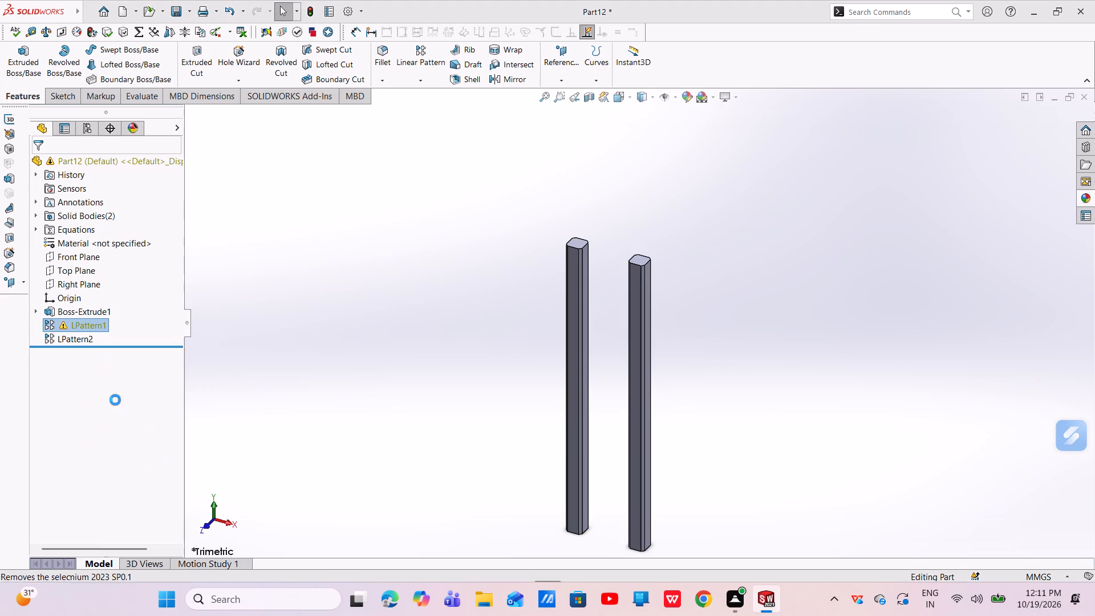
{"action": "left_click", "coordinate": [648, 226]}
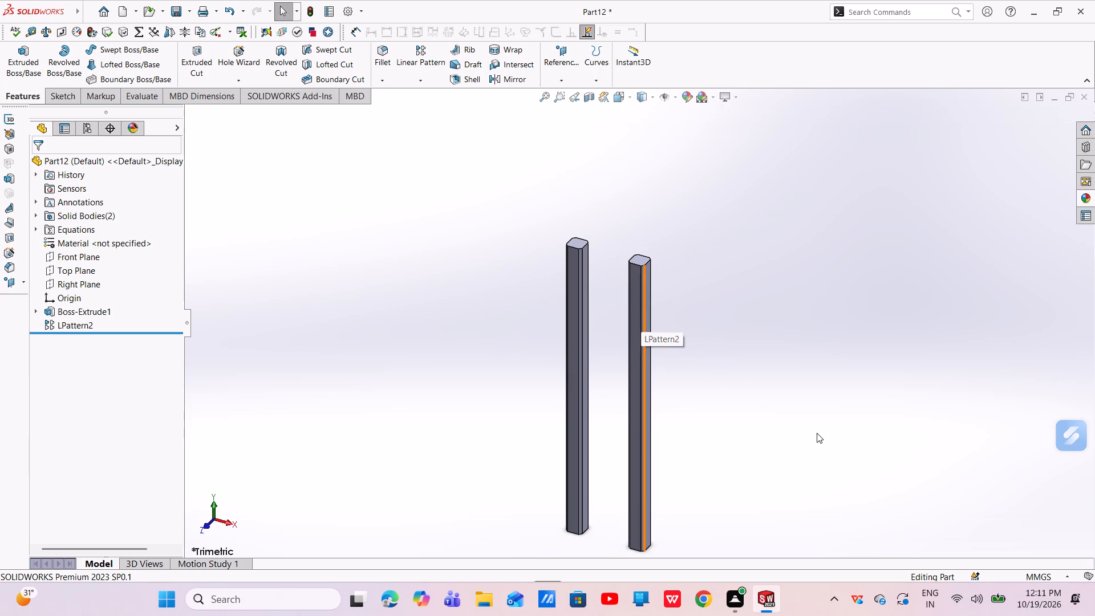
Select the patterned pin's top face and its front-facing side and chamfer faces.
{"action": "scroll", "coordinate": [682, 391], "scroll_direction": "up", "scroll_amount": 1}
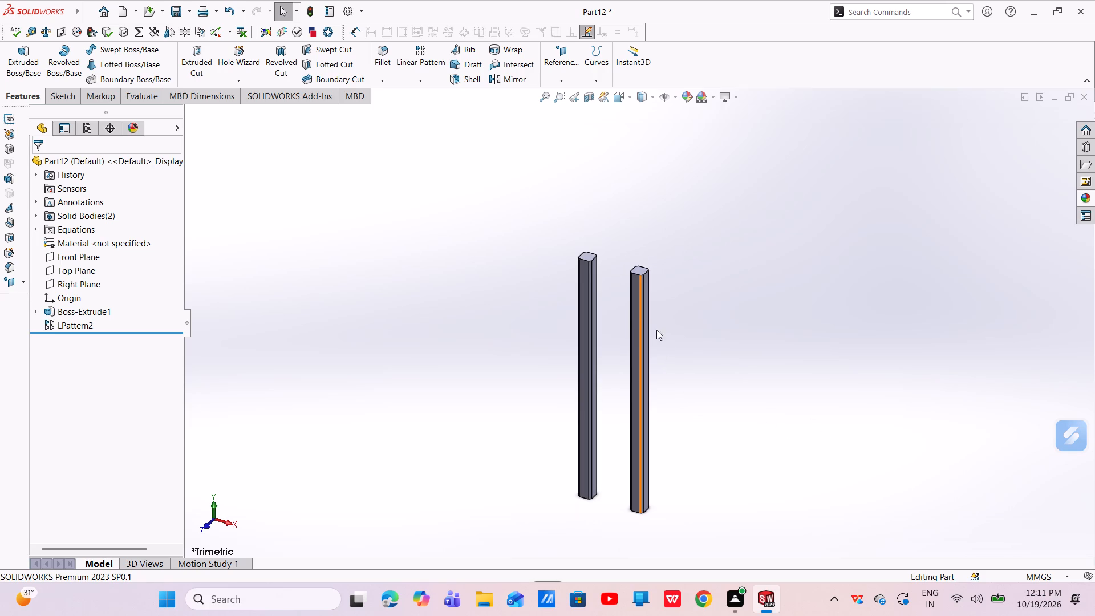
{"action": "left_click", "coordinate": [639, 270]}
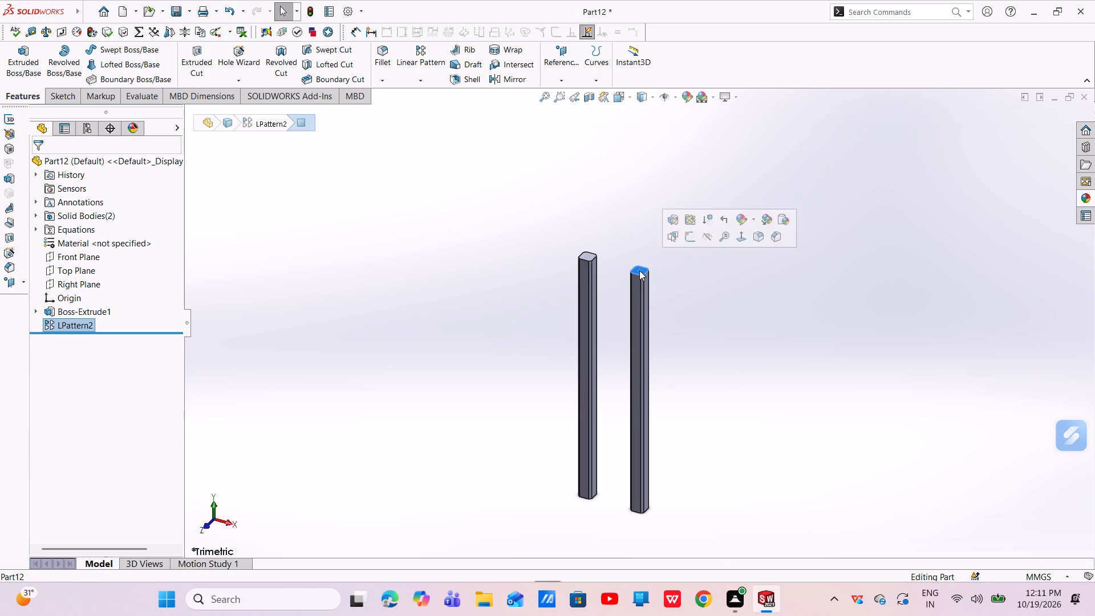
{"action": "left_click", "coordinate": [635, 300], "text": "ctrl"}
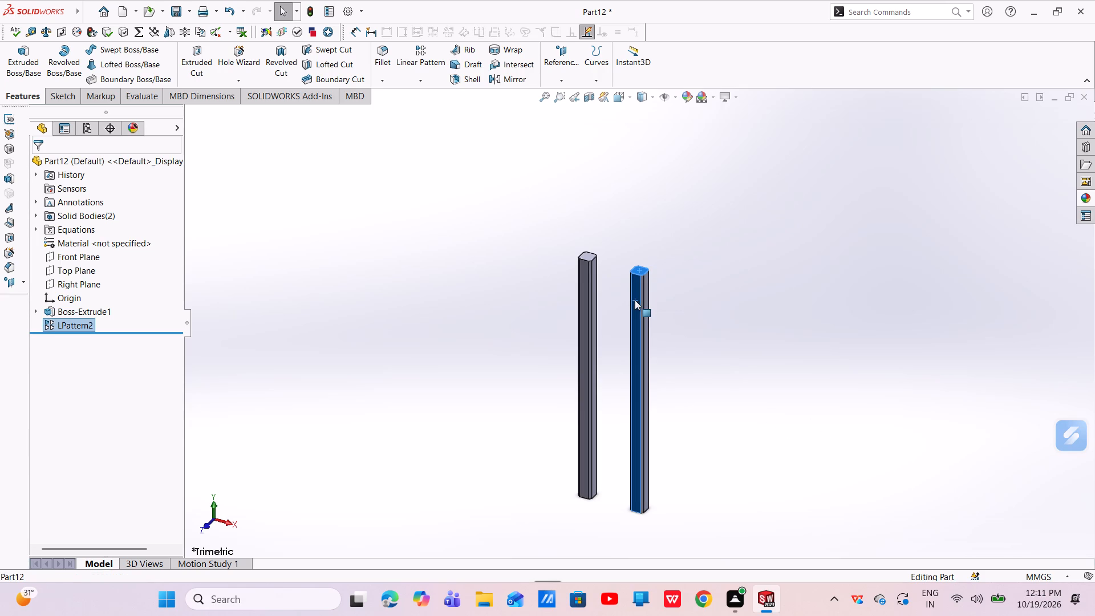
{"action": "middle_click", "coordinate": [643, 311], "text": "ctrl"}
{"action": "scroll", "coordinate": [642, 311], "scroll_direction": "down", "scroll_amount": 4, "text": "ctrl"}
{"action": "left_click", "coordinate": [640, 297], "text": "ctrl"}
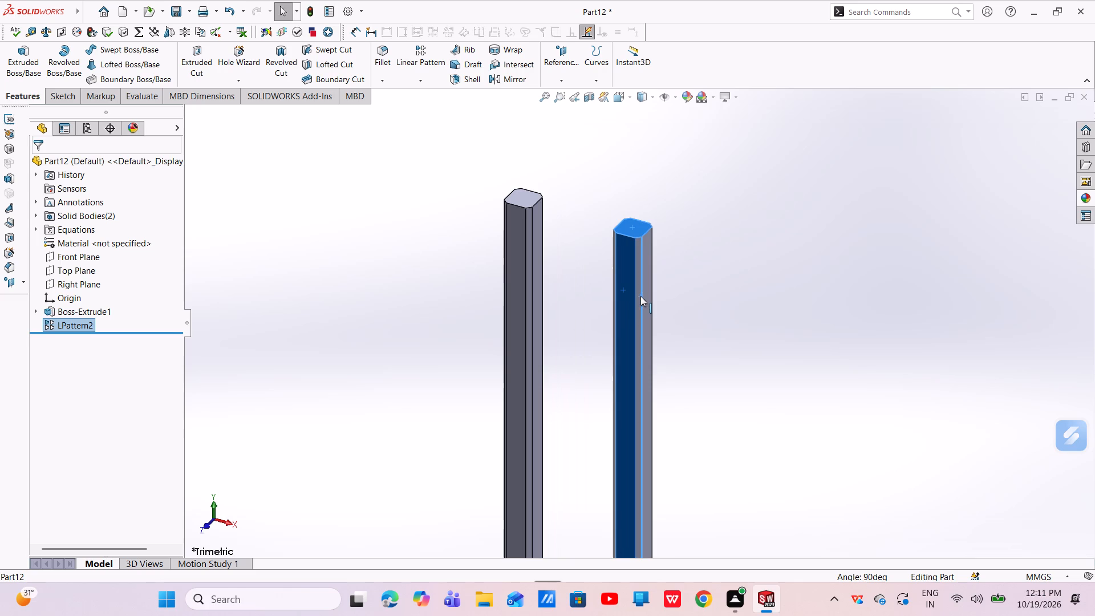
{"action": "left_click", "coordinate": [638, 280], "text": "ctrl"}
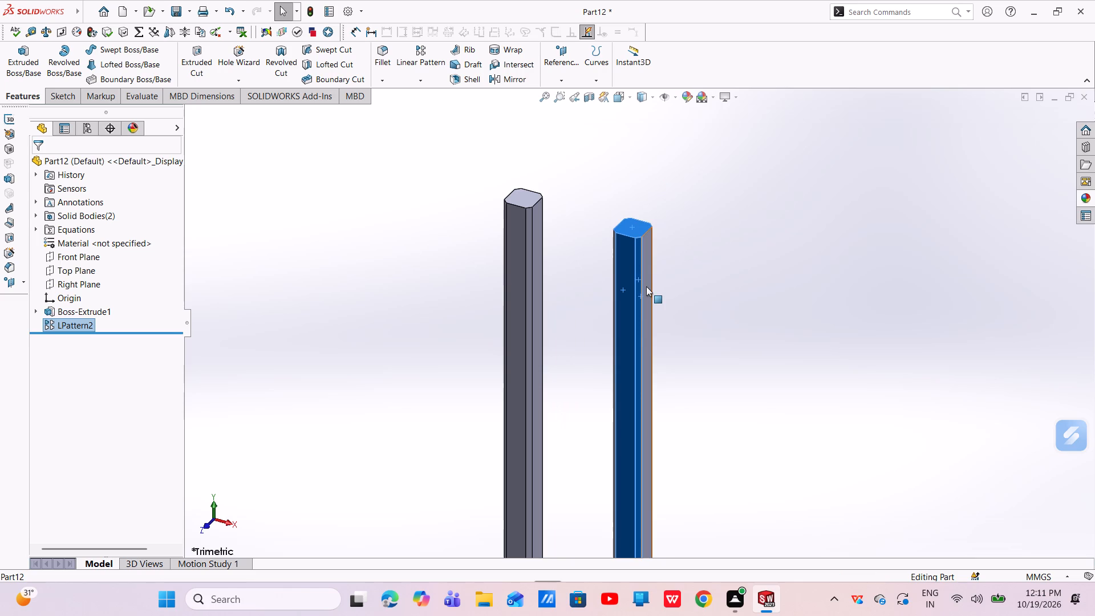
{"action": "left_click", "coordinate": [646, 286], "text": "ctrl"}
Add the side and chamfer faces around the back of the patterned pin to the selection.
{"action": "scroll", "coordinate": [646, 296], "scroll_direction": "up", "scroll_amount": 3, "text": "ctrl"}
{"action": "middle_click_drag", "start_coordinate": [650, 309], "coordinate": [638, 310], "text": "ctrl"}
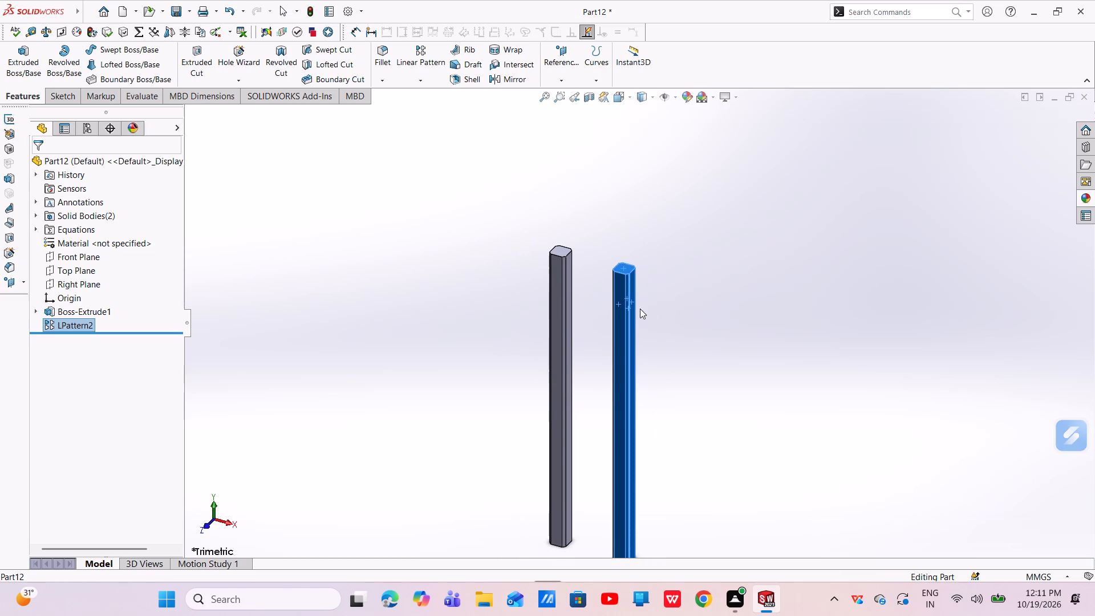
{"action": "middle_click_drag", "start_coordinate": [643, 323], "coordinate": [505, 403]}
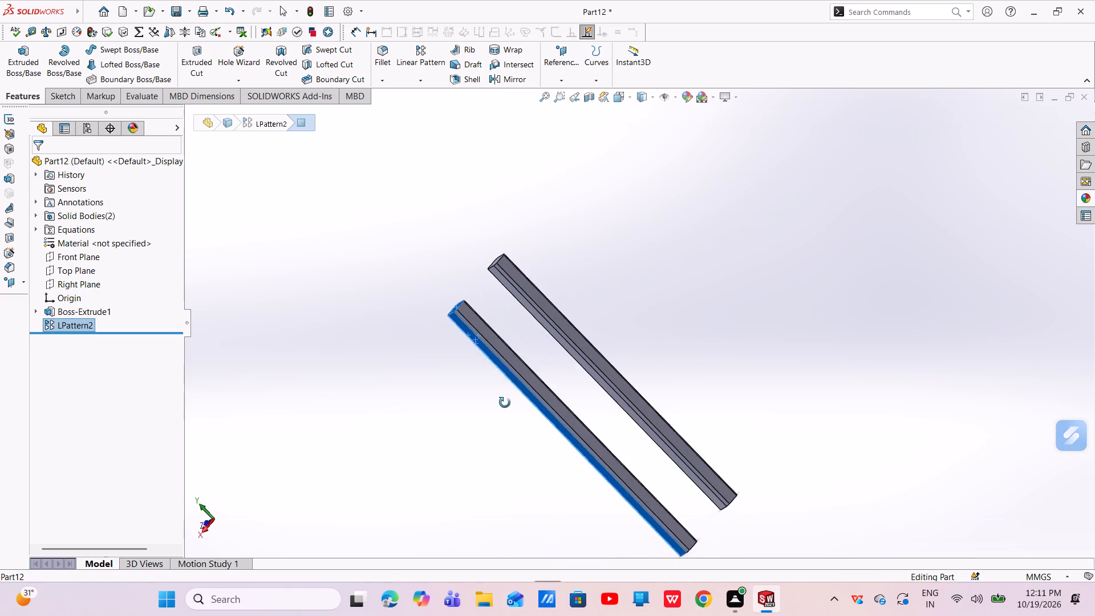
{"action": "middle_click_drag", "start_coordinate": [505, 403], "coordinate": [496, 410]}
{"action": "scroll", "coordinate": [518, 347], "scroll_direction": "down", "scroll_amount": 5, "text": "ctrl"}
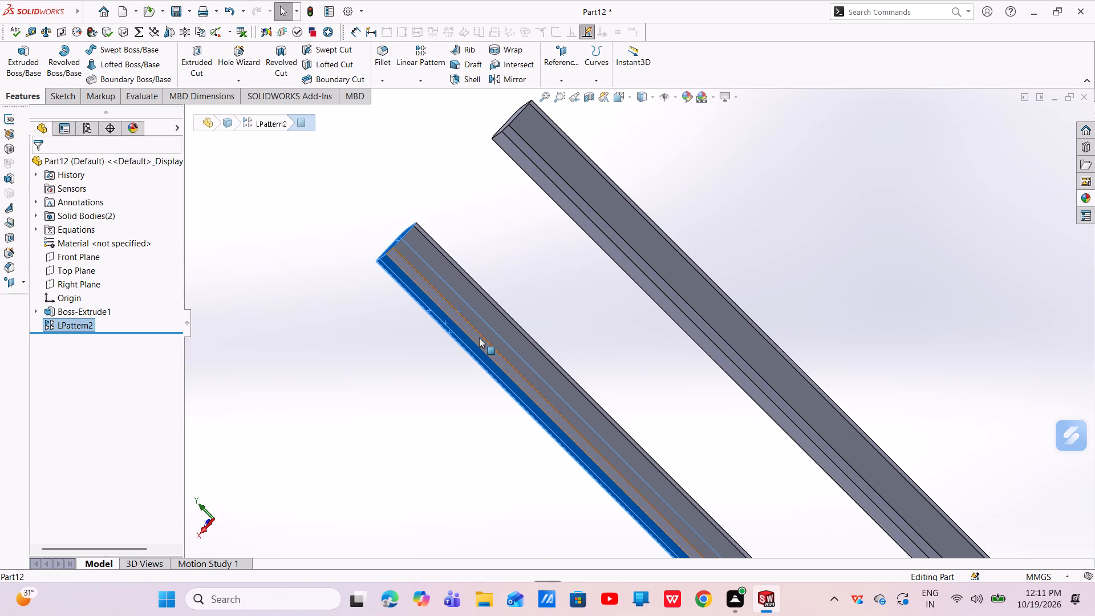
{"action": "left_click", "coordinate": [472, 335], "text": "ctrl"}
{"action": "left_click", "coordinate": [480, 325], "text": "ctrl"}
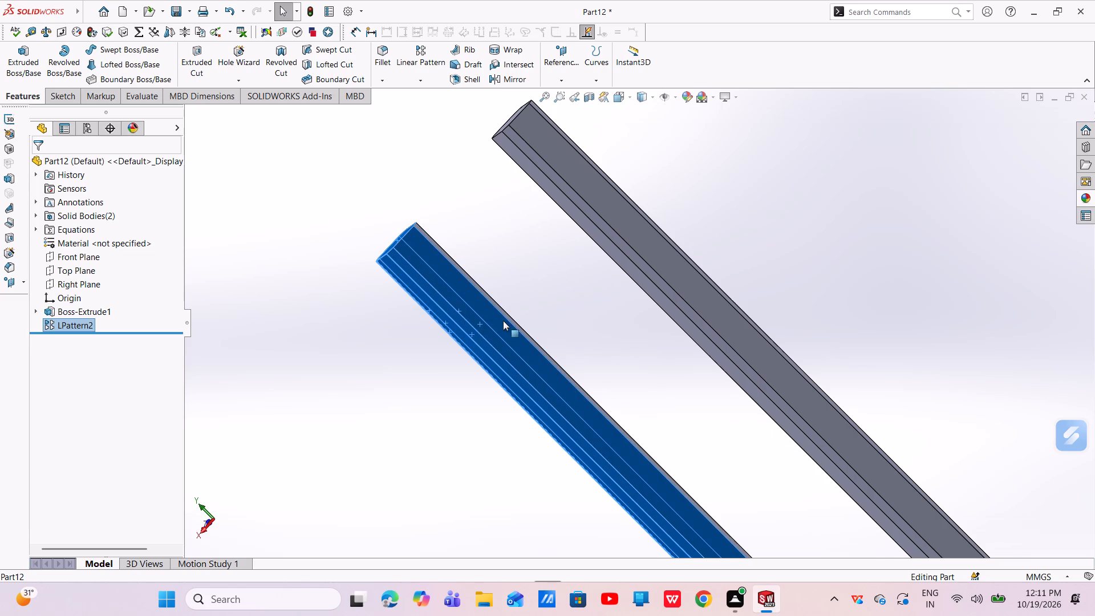
{"action": "scroll", "coordinate": [503, 327], "scroll_direction": "up", "scroll_amount": 3}
{"action": "middle_click_drag", "start_coordinate": [532, 338], "coordinate": [478, 482]}
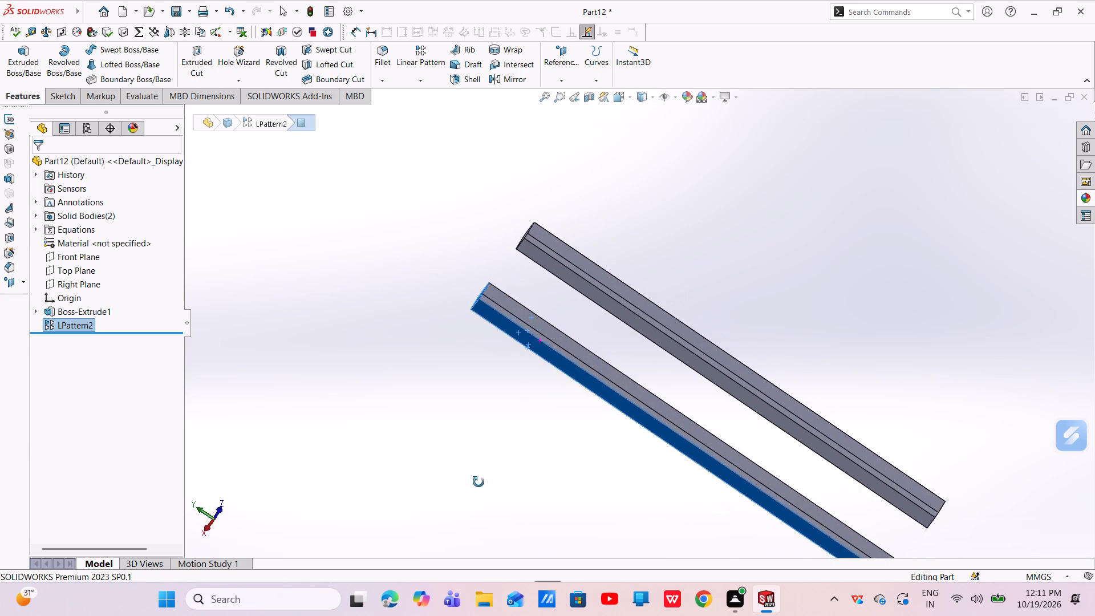
{"action": "middle_click_drag", "start_coordinate": [478, 482], "coordinate": [478, 483]}
{"action": "scroll", "coordinate": [558, 342], "scroll_direction": "down", "scroll_amount": 4, "text": "ctrl"}
{"action": "left_click", "coordinate": [553, 337], "text": "ctrl"}
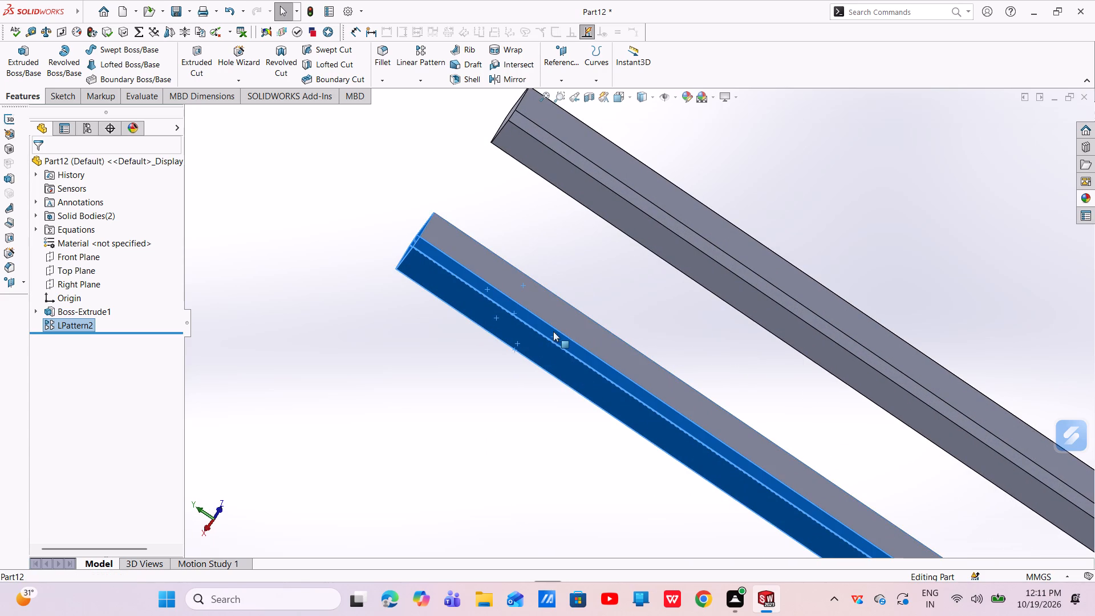
{"action": "left_click", "coordinate": [559, 323], "text": "ctrl"}
Extend the selection to the side and chamfer faces of the original extruded pin.
{"action": "scroll", "coordinate": [559, 323], "scroll_direction": "up", "scroll_amount": 2}
{"action": "middle_click_drag", "start_coordinate": [559, 323], "coordinate": [560, 391]}
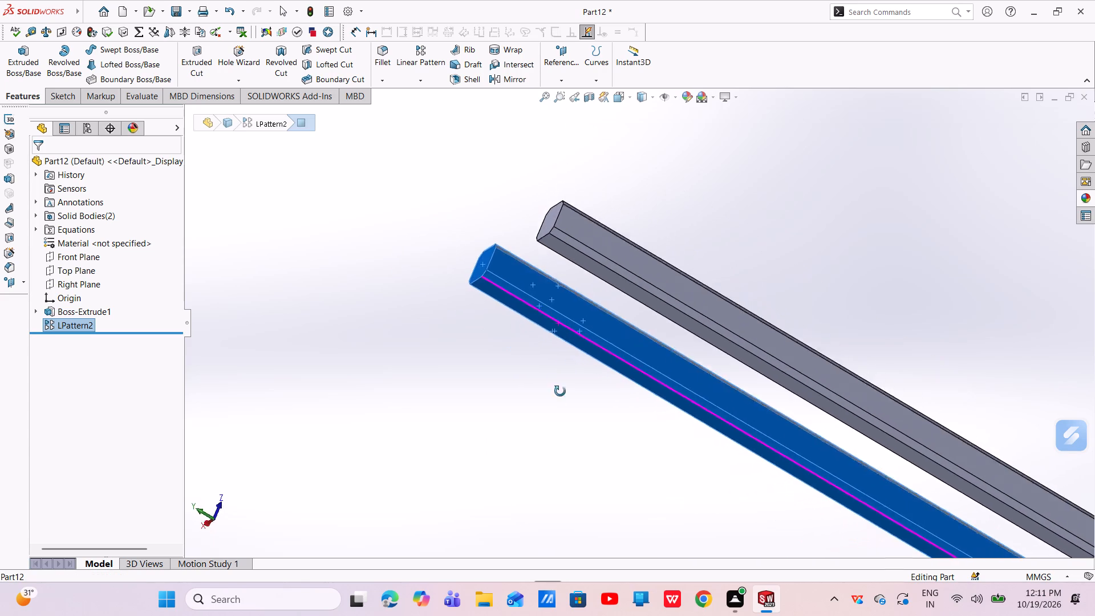
{"action": "middle_click_drag", "start_coordinate": [560, 391], "coordinate": [650, 332]}
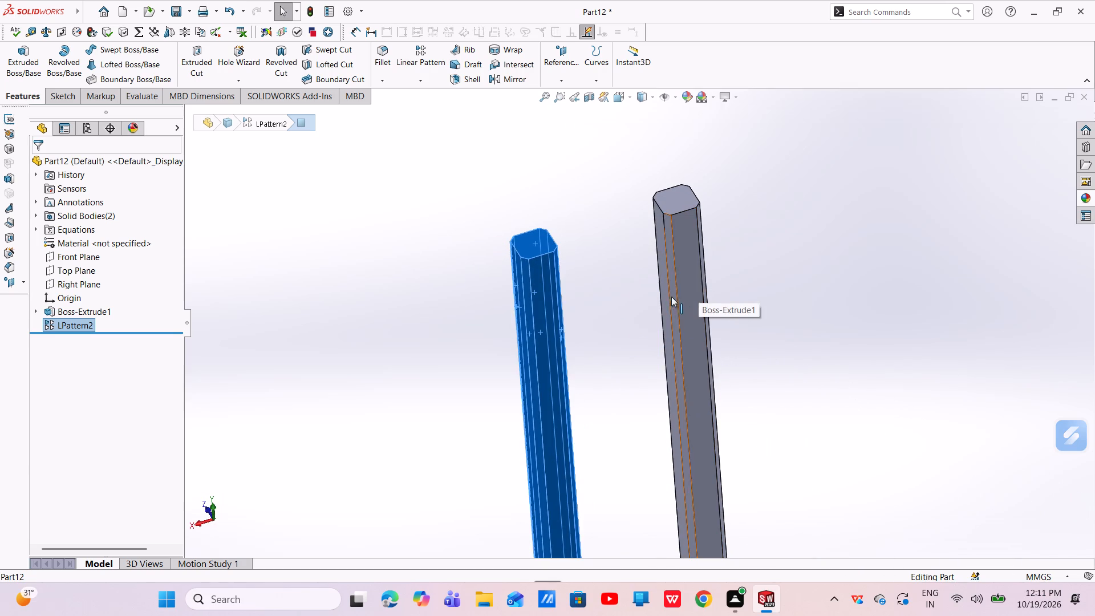
{"action": "left_click", "coordinate": [697, 262], "text": "ctrl"}
{"action": "scroll", "coordinate": [695, 283], "scroll_direction": "down", "scroll_amount": 3}
{"action": "middle_click_drag", "start_coordinate": [697, 283], "coordinate": [725, 290]}
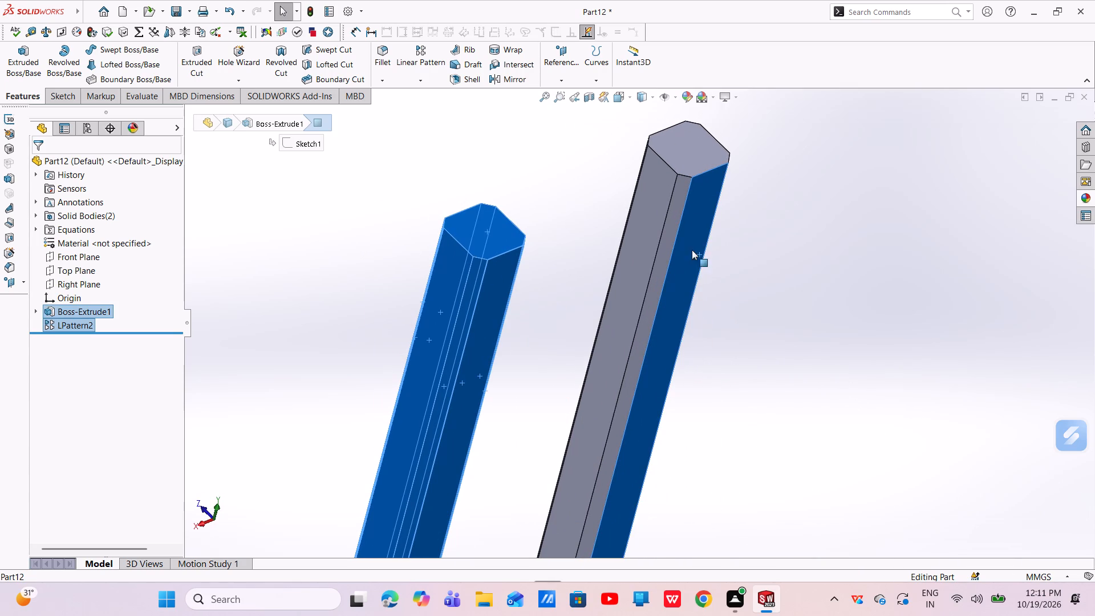
{"action": "left_click", "coordinate": [672, 234], "text": "ctrl"}
{"action": "scroll", "coordinate": [666, 236], "scroll_direction": "up", "scroll_amount": 3}
{"action": "middle_click_drag", "start_coordinate": [658, 246], "coordinate": [681, 265]}
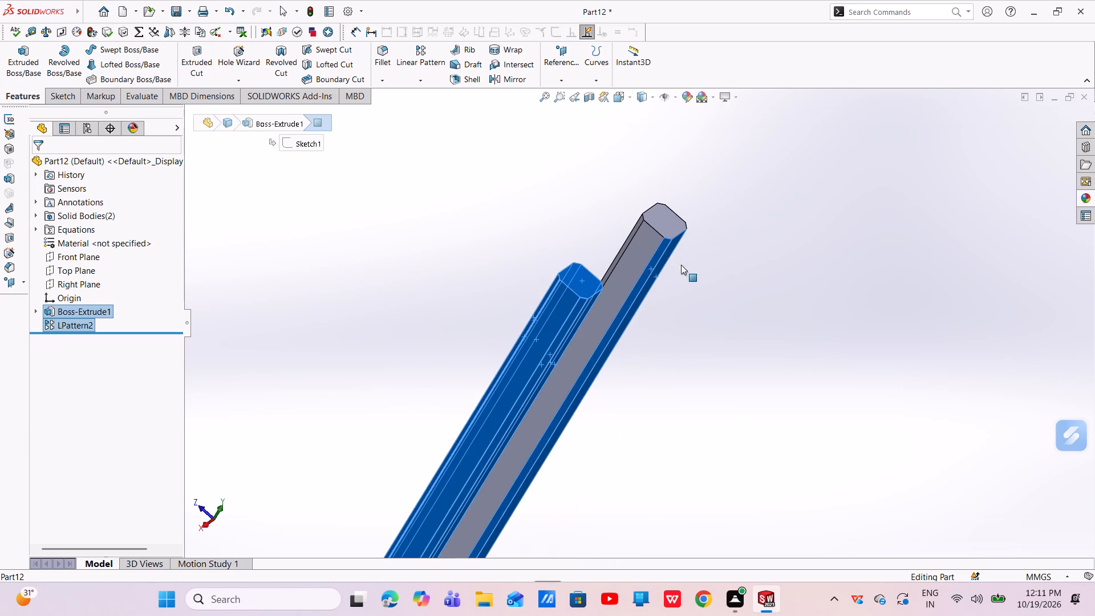
{"action": "left_click", "coordinate": [646, 246], "text": "ctrl"}
{"action": "scroll", "coordinate": [644, 246], "scroll_direction": "up", "scroll_amount": 2}
{"action": "middle_click_drag", "start_coordinate": [644, 246], "coordinate": [699, 375]}
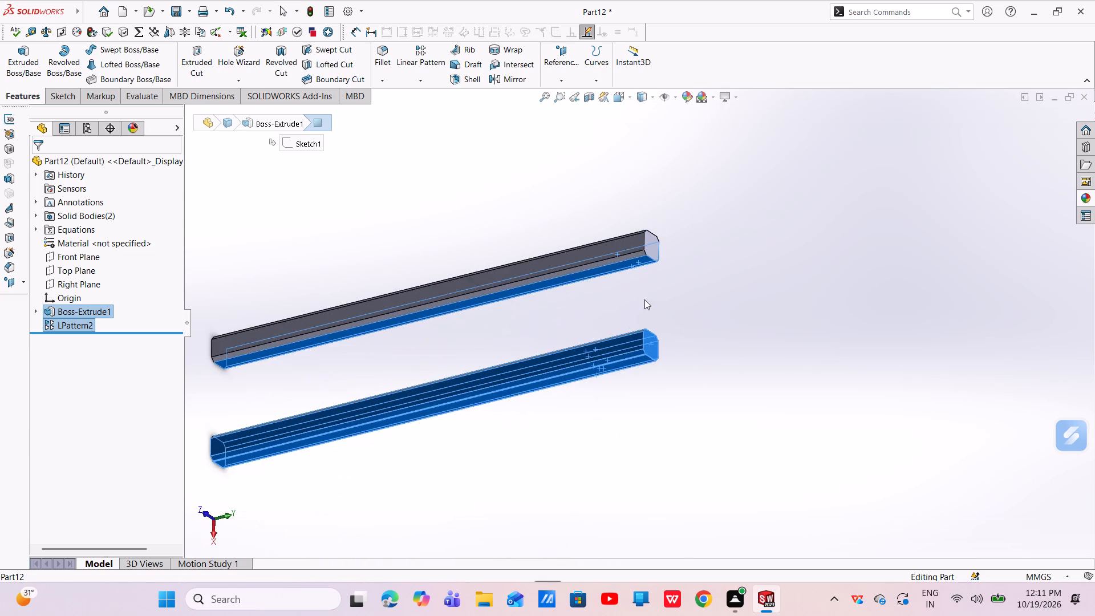
{"action": "scroll", "coordinate": [615, 249], "scroll_direction": "down", "scroll_amount": 5}
{"action": "left_click", "coordinate": [623, 303], "text": "ctrl"}
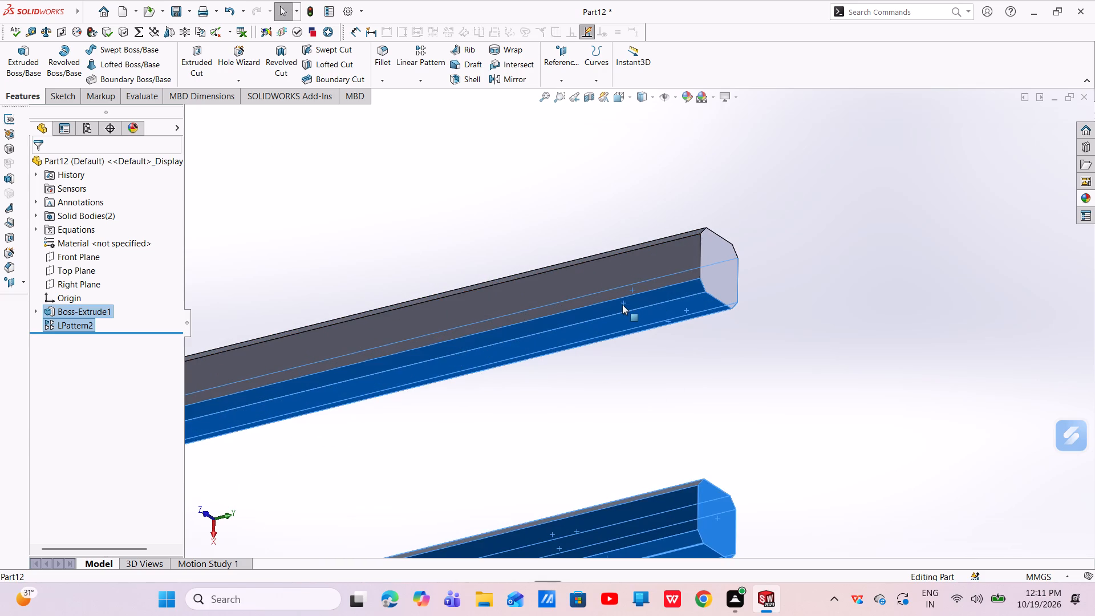
{"action": "scroll", "coordinate": [615, 295], "scroll_direction": "down", "scroll_amount": 3}
{"action": "left_click", "coordinate": [615, 295], "text": "ctrl"}
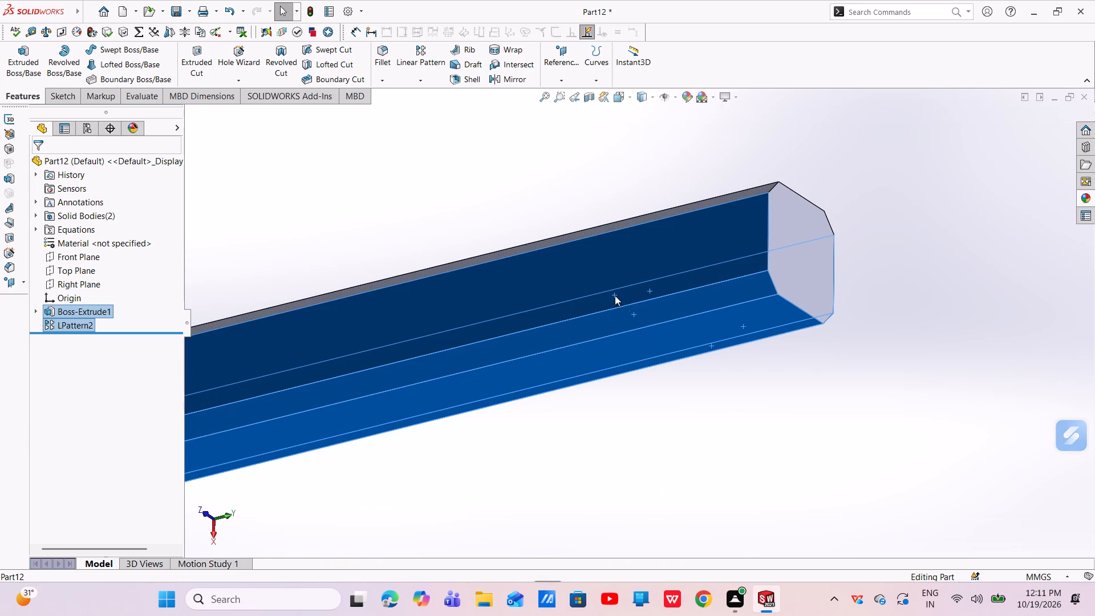
Add the original pin's remaining unselected chamfer and side faces to the selection.
{"action": "scroll", "coordinate": [615, 295], "scroll_direction": "up", "scroll_amount": 3}
{"action": "middle_click_drag", "start_coordinate": [615, 295], "coordinate": [640, 418]}
{"action": "scroll", "coordinate": [625, 290], "scroll_direction": "up", "scroll_amount": 3}
{"action": "middle_click_drag", "start_coordinate": [591, 270], "coordinate": [602, 321]}
{"action": "scroll", "coordinate": [587, 315], "scroll_direction": "down", "scroll_amount": 3, "text": "ctrl"}
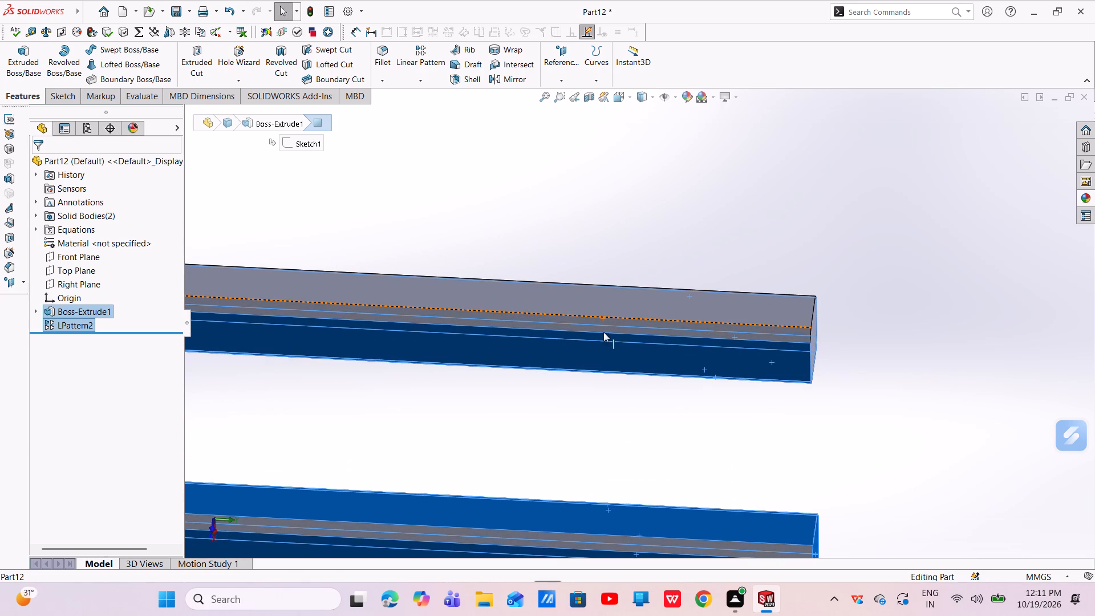
{"action": "left_click", "coordinate": [594, 323], "text": "ctrl"}
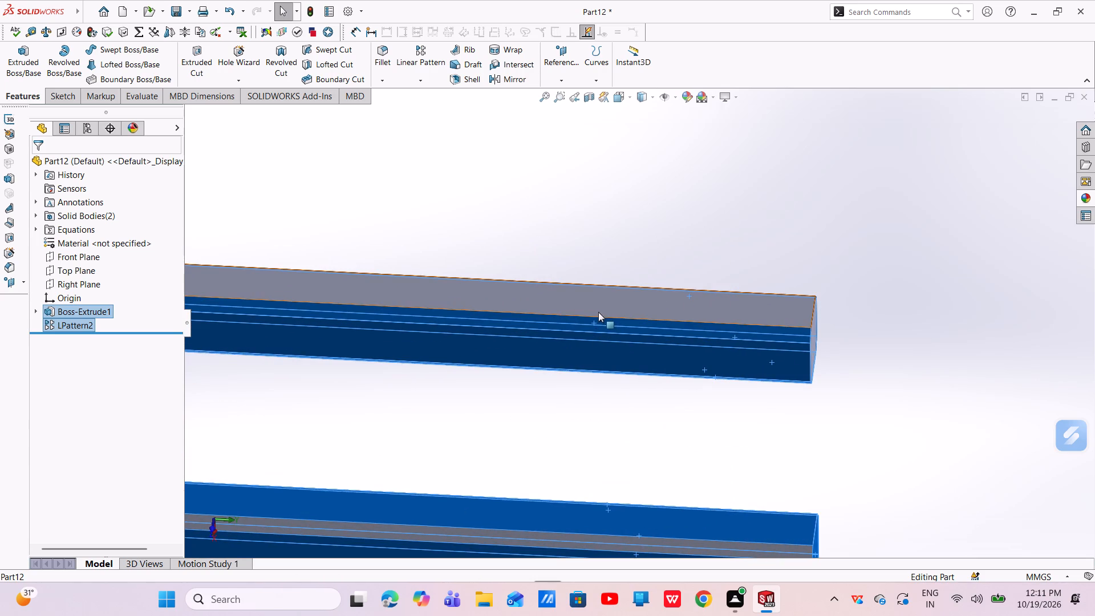
{"action": "left_click", "coordinate": [609, 303], "text": "ctrl"}
Inspect both pins all around and add the missed chamfer face of the patterned pin to the selection.
{"action": "scroll", "coordinate": [609, 303], "scroll_direction": "up", "scroll_amount": 3}
{"action": "middle_click_drag", "start_coordinate": [610, 304], "coordinate": [586, 262]}
{"action": "scroll", "coordinate": [610, 304], "scroll_direction": "up", "scroll_amount": 1}
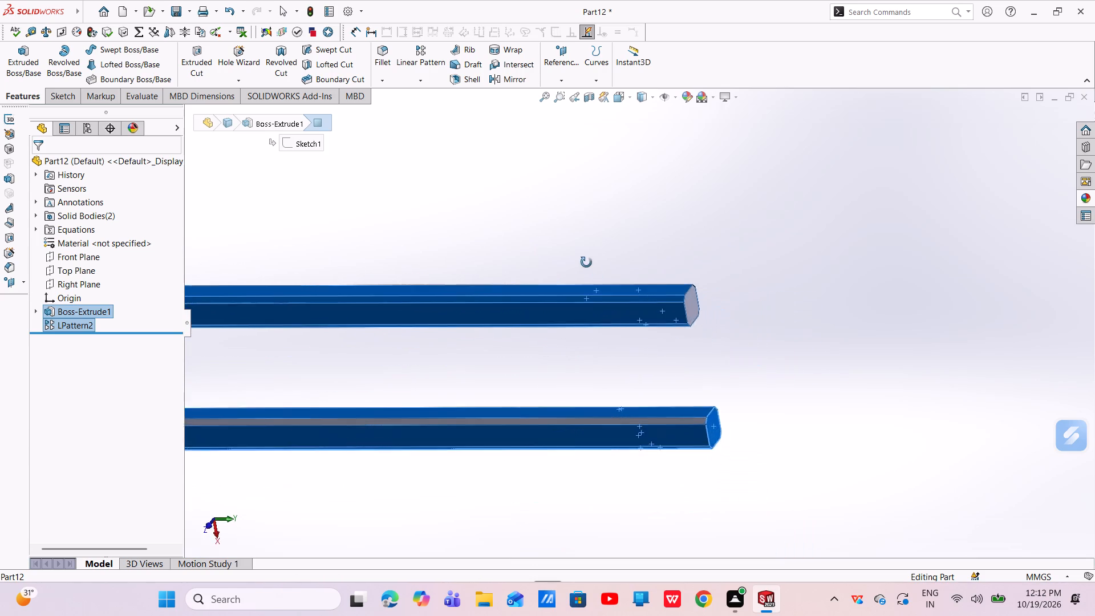
{"action": "middle_click_drag", "start_coordinate": [586, 262], "coordinate": [565, 241]}
{"action": "middle_click_drag", "start_coordinate": [619, 318], "coordinate": [521, 176]}
{"action": "scroll", "coordinate": [607, 297], "scroll_direction": "up", "scroll_amount": 1}
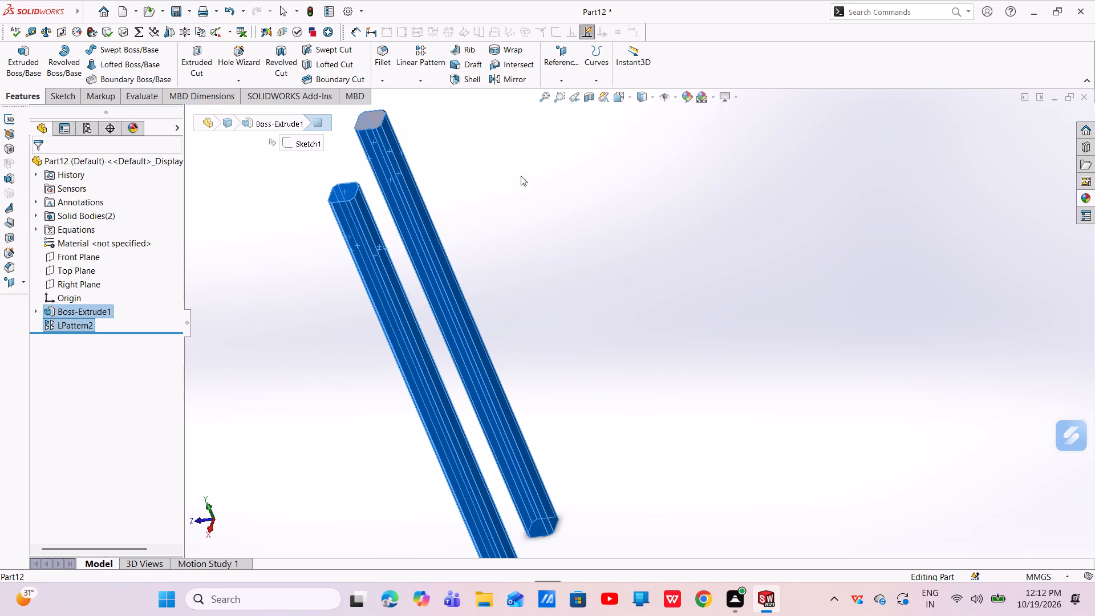
{"action": "middle_click_drag", "start_coordinate": [477, 277], "coordinate": [630, 428]}
{"action": "scroll", "coordinate": [594, 365], "scroll_direction": "down", "scroll_amount": 3}
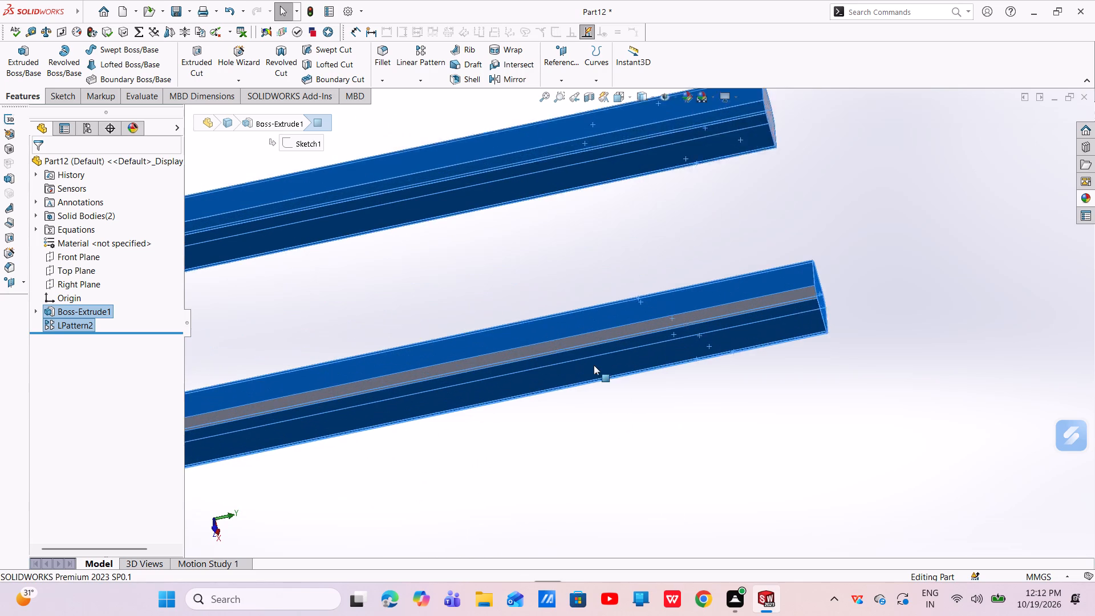
{"action": "scroll", "coordinate": [594, 365], "scroll_direction": "down", "scroll_amount": 2}
{"action": "left_click", "coordinate": [585, 330], "text": "ctrl"}
{"action": "scroll", "coordinate": [585, 330], "scroll_direction": "up", "scroll_amount": 4}
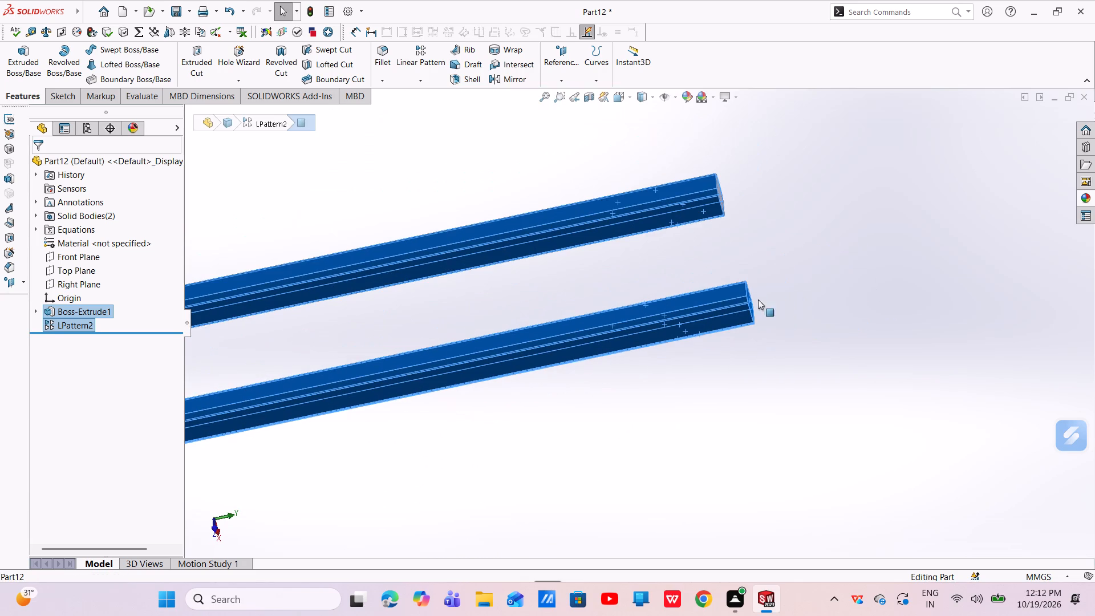
Apply the polished copper appearance to the selected faces of both pins.
{"action": "left_click", "coordinate": [1085, 201]}
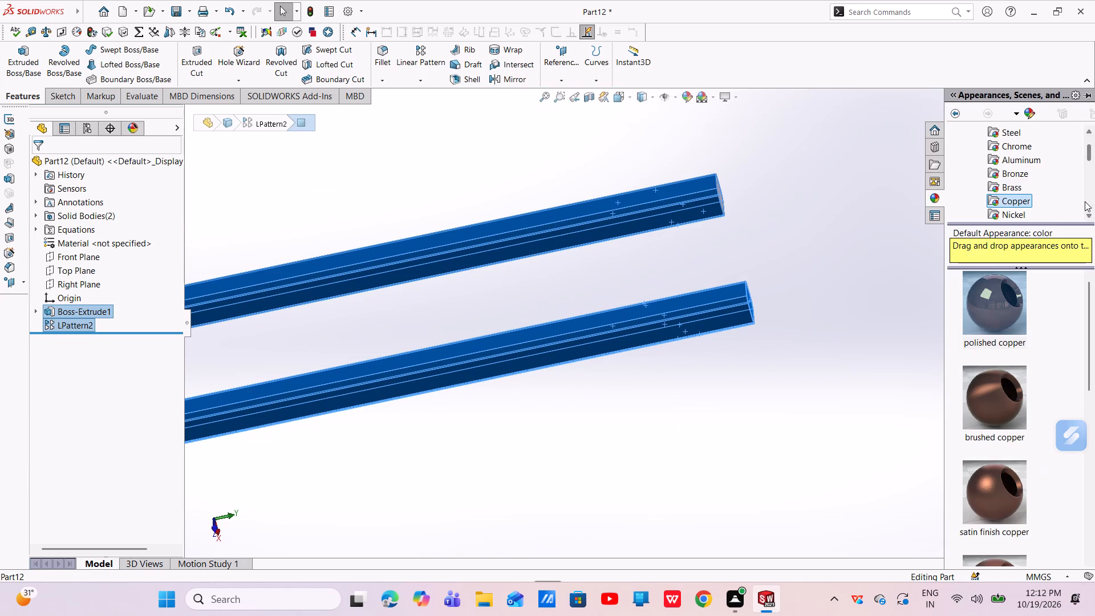
{"action": "left_click_drag", "start_coordinate": [998, 310], "coordinate": [996, 310]}
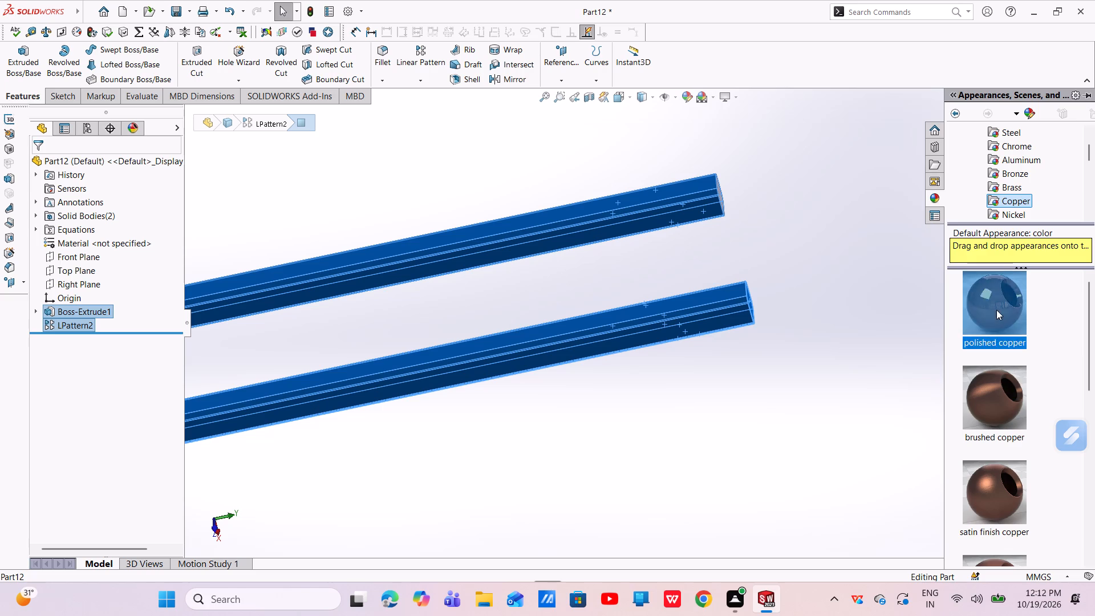
{"action": "left_click_drag", "start_coordinate": [996, 310], "coordinate": [848, 292]}
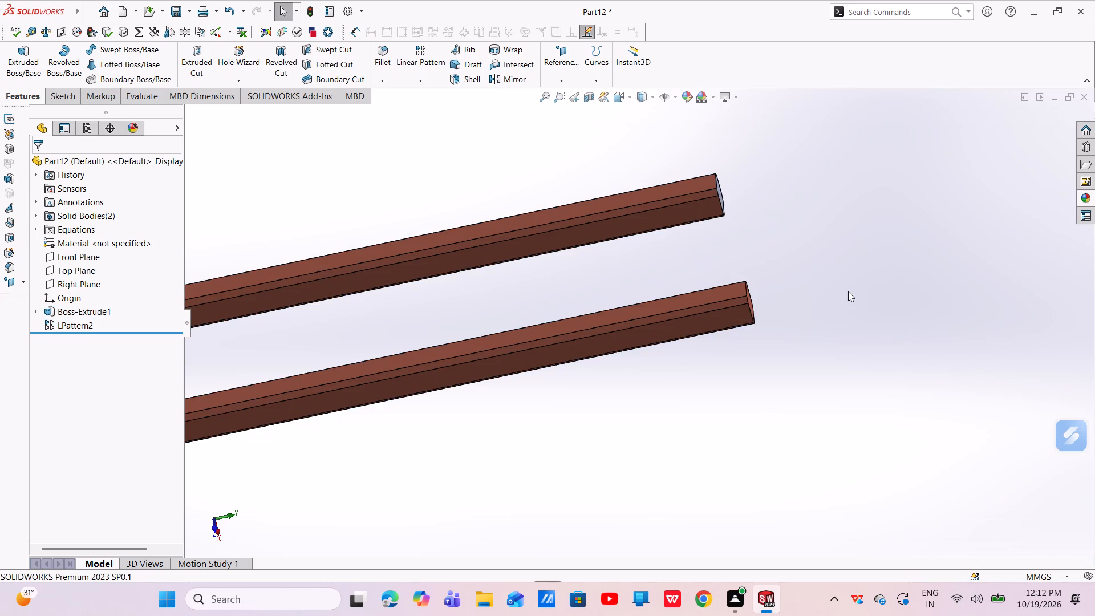
Examine the coloured pins from several angles and finish in the isometric view.
{"action": "scroll", "coordinate": [792, 296], "scroll_direction": "up", "scroll_amount": 4}
{"action": "middle_click_drag", "start_coordinate": [833, 321], "coordinate": [798, 261]}
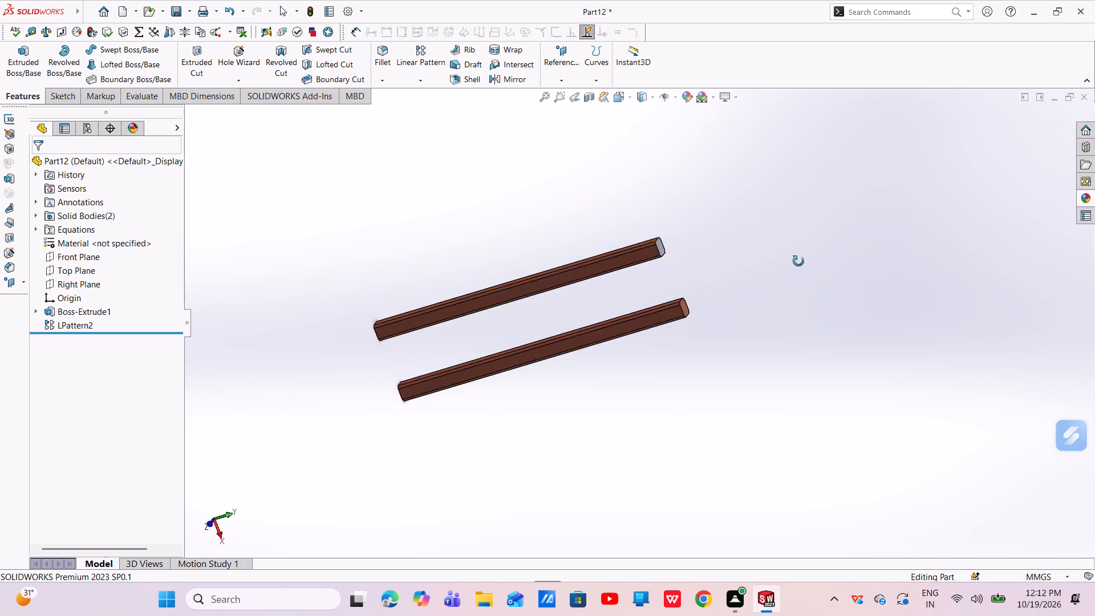
{"action": "middle_click_drag", "start_coordinate": [798, 261], "coordinate": [787, 246]}
{"action": "scroll", "coordinate": [787, 246], "scroll_direction": "up", "scroll_amount": 1}
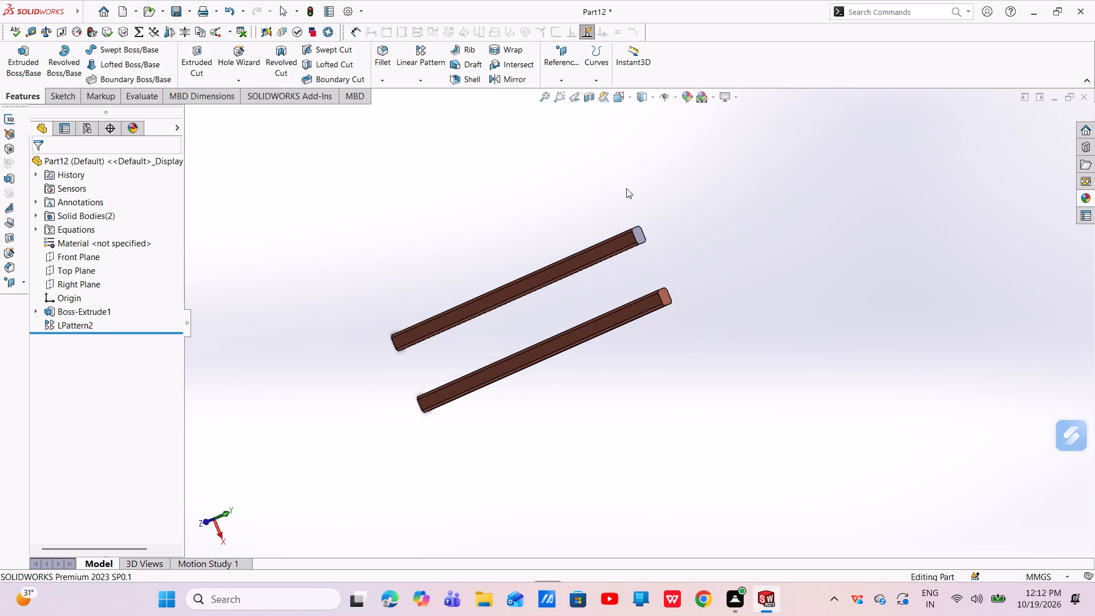
{"action": "left_click", "coordinate": [652, 101]}
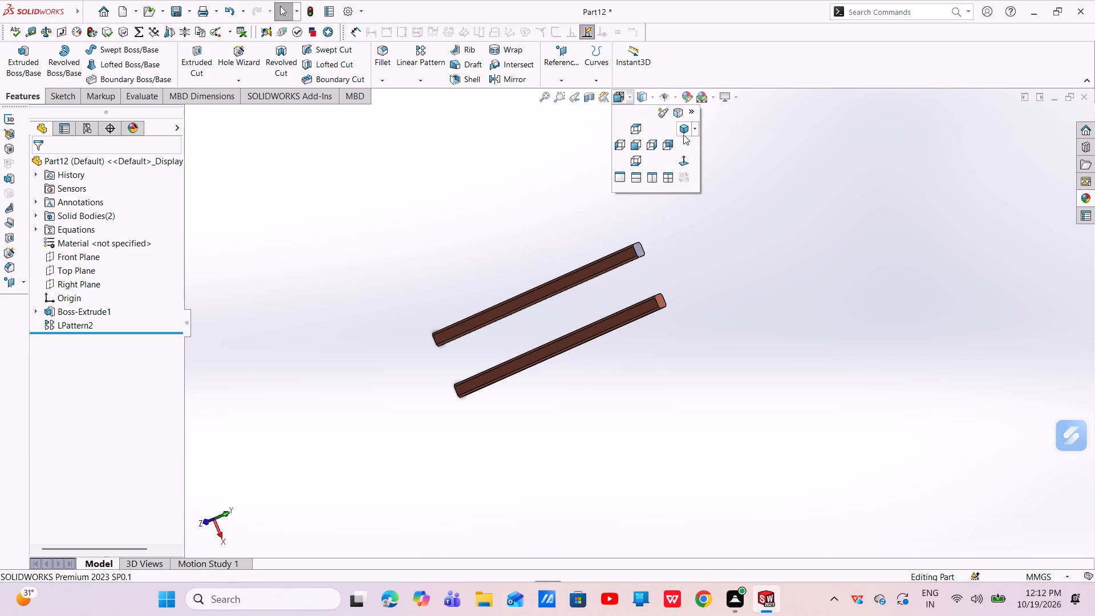
{"action": "left_click", "coordinate": [683, 135]}
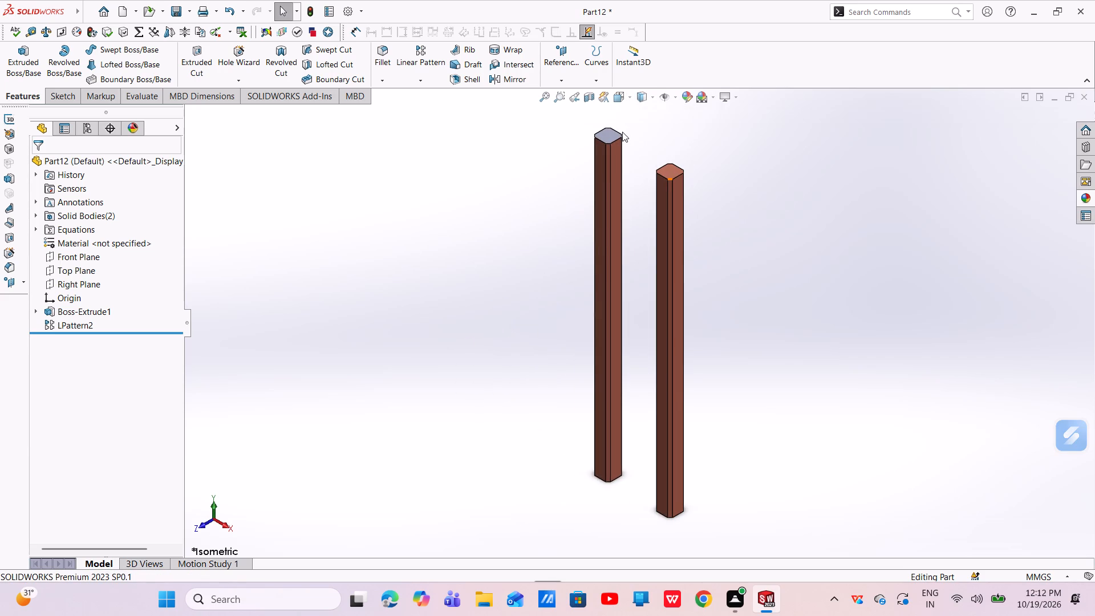
Apply the polished copper appearance to the top end face of the original pin.
{"action": "left_click", "coordinate": [614, 136]}
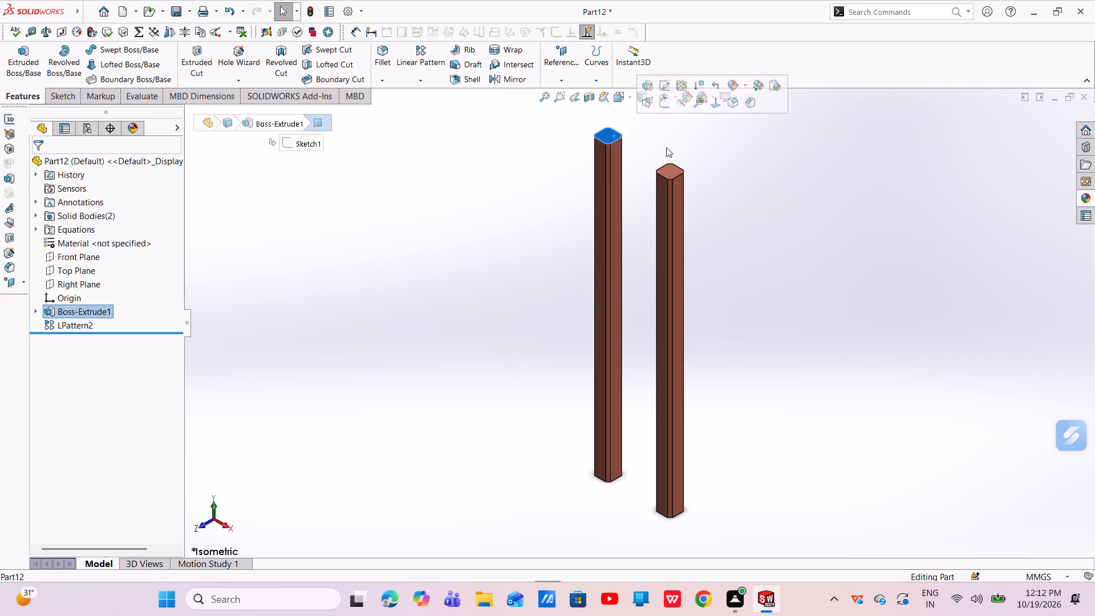
{"action": "left_click", "coordinate": [1091, 199]}
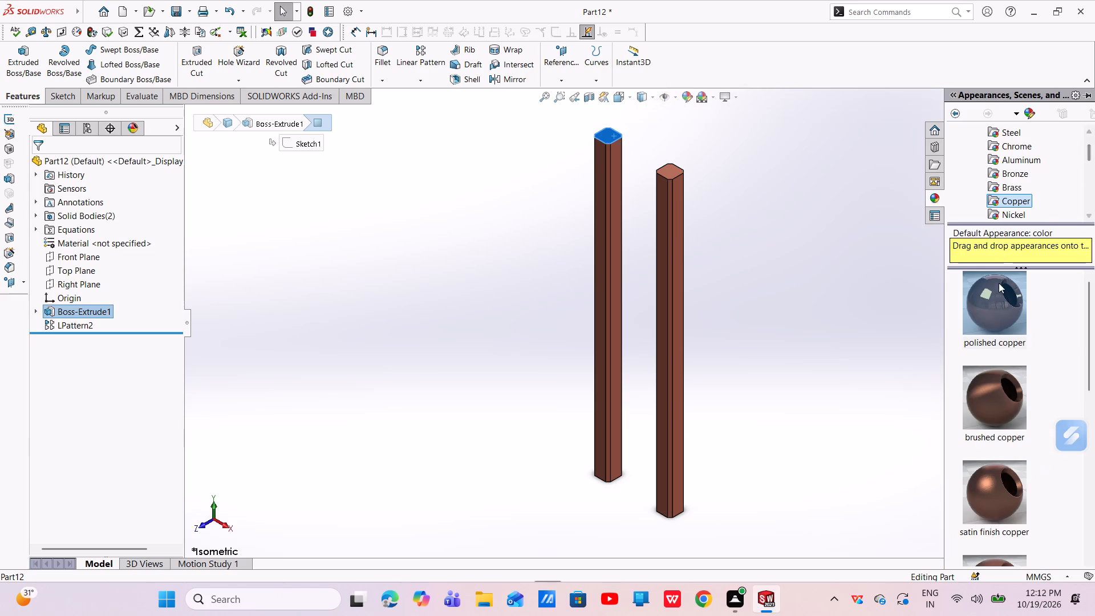
{"action": "left_click", "coordinate": [1000, 300]}
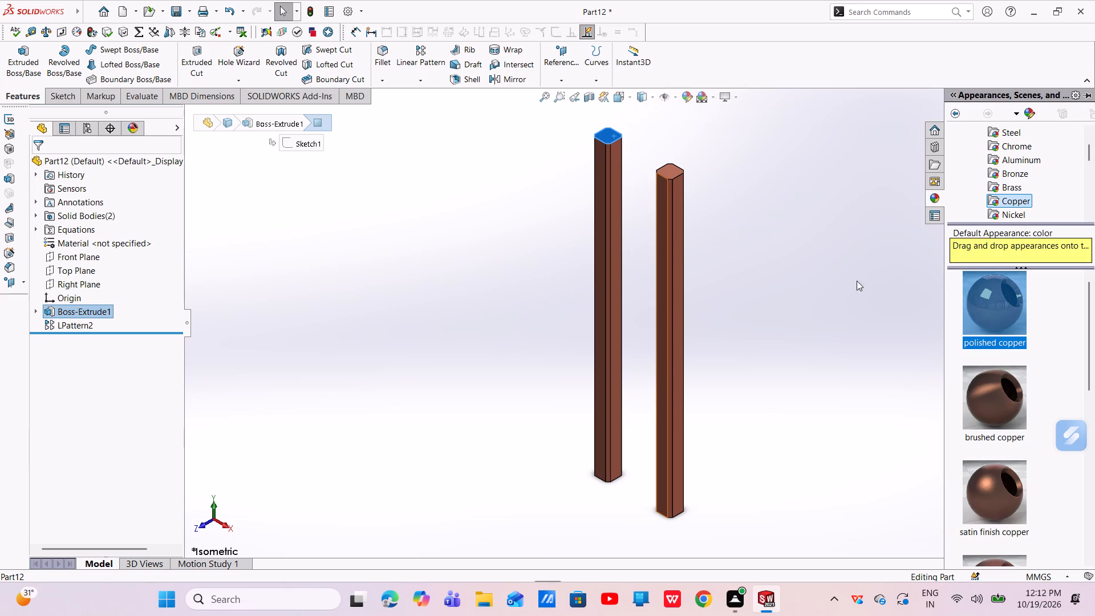
{"action": "left_click_drag", "start_coordinate": [1021, 312], "coordinate": [653, 134]}
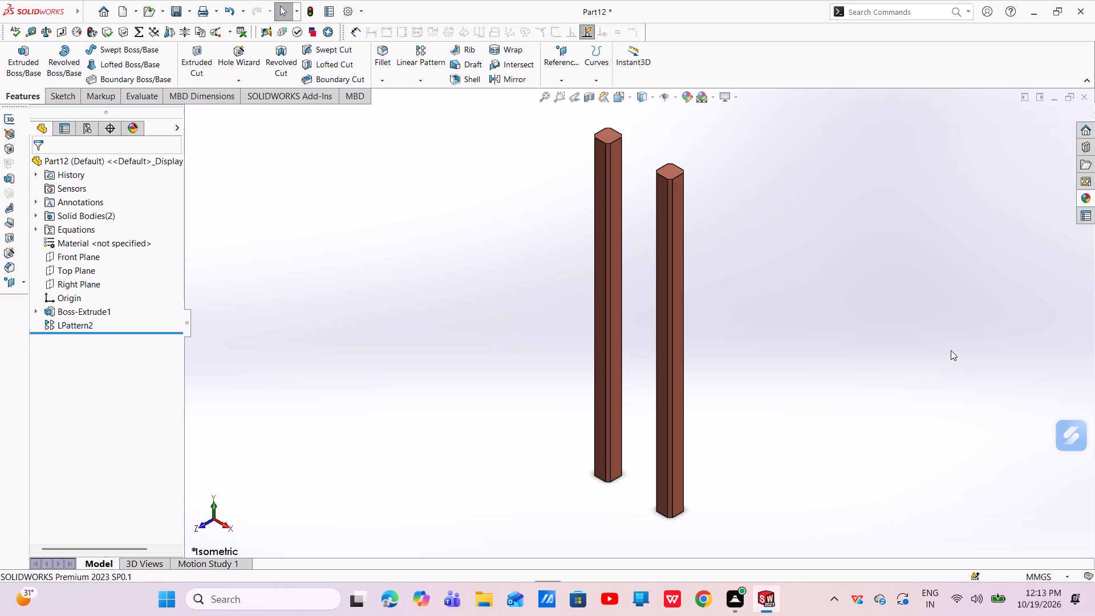
Create a reference plane offset 3 mm from the original pin's bottom end face, flipped inward along the pin.
{"action": "middle_click_drag", "start_coordinate": [713, 294], "coordinate": [756, 165]}
{"action": "scroll", "coordinate": [716, 254], "scroll_direction": "up", "scroll_amount": 1}
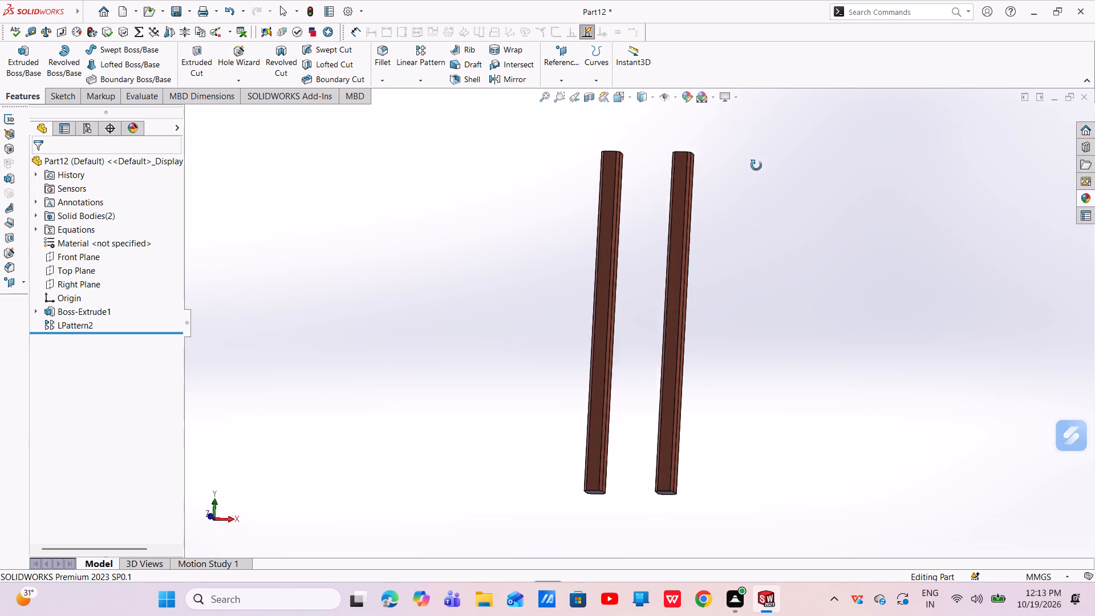
{"action": "middle_click_drag", "start_coordinate": [756, 165], "coordinate": [767, 150]}
{"action": "middle_click_drag", "start_coordinate": [655, 326], "coordinate": [675, 217]}
{"action": "scroll", "coordinate": [642, 431], "scroll_direction": "down", "scroll_amount": 3}
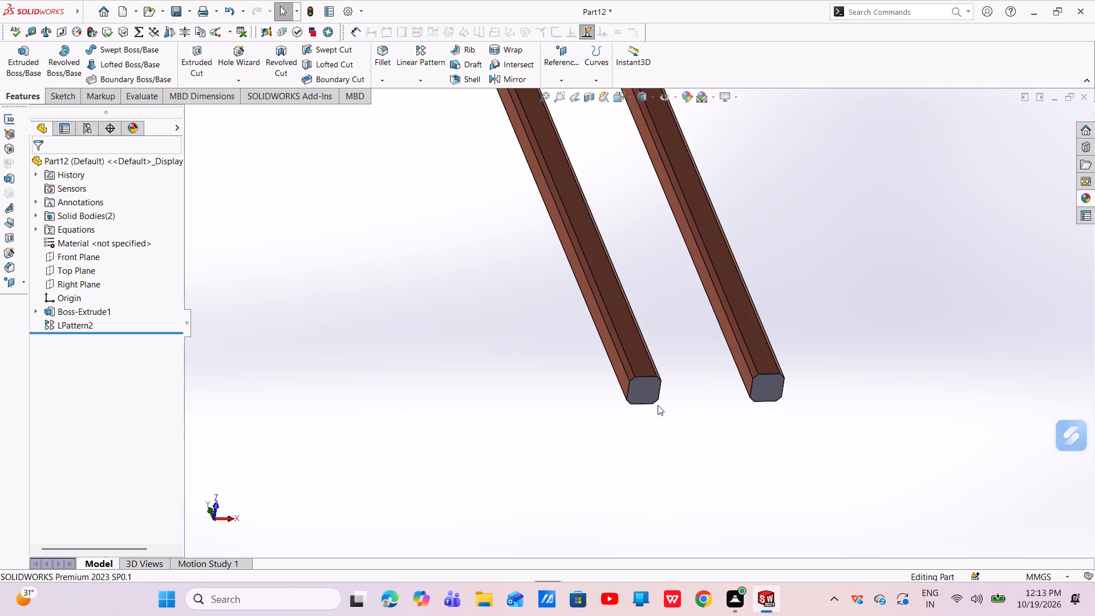
{"action": "left_click", "coordinate": [645, 388]}
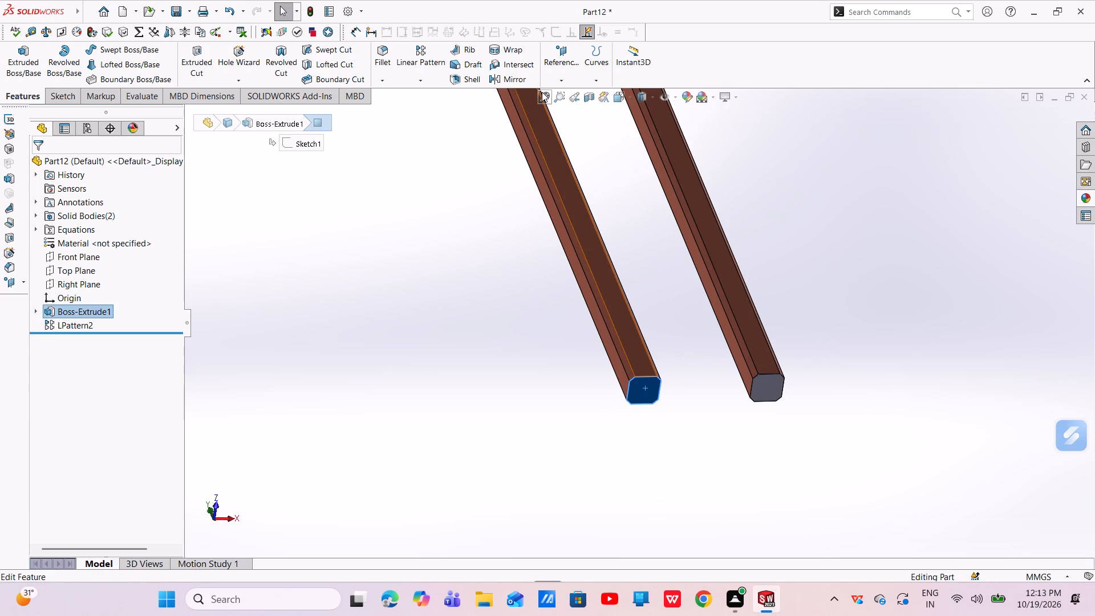
{"action": "left_click", "coordinate": [562, 78]}
{"action": "left_click", "coordinate": [564, 97]}
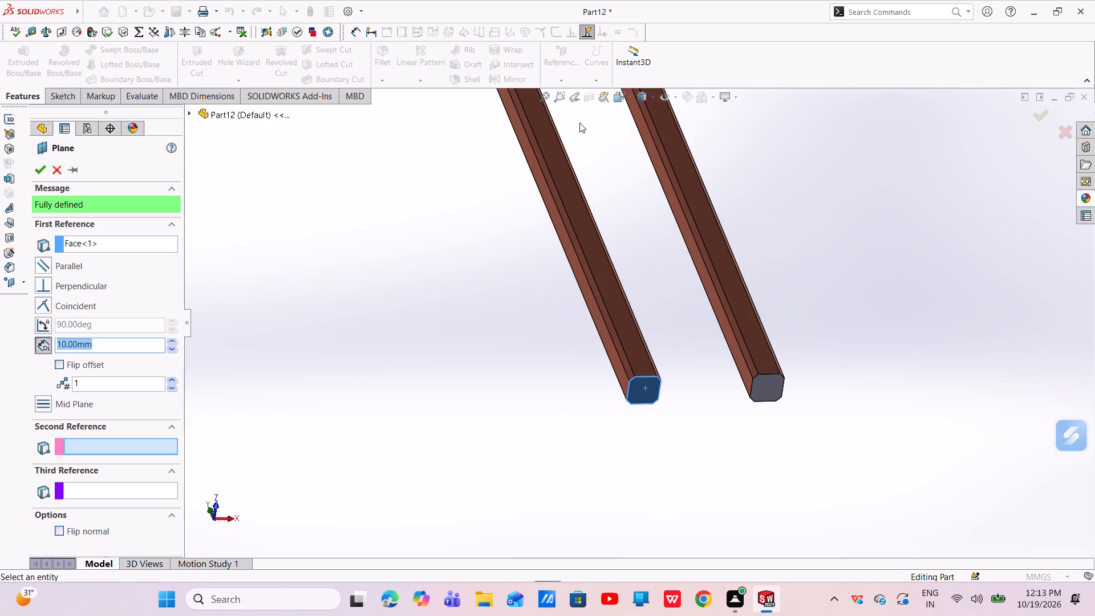
{"action": "key", "text": "BackSpace"}
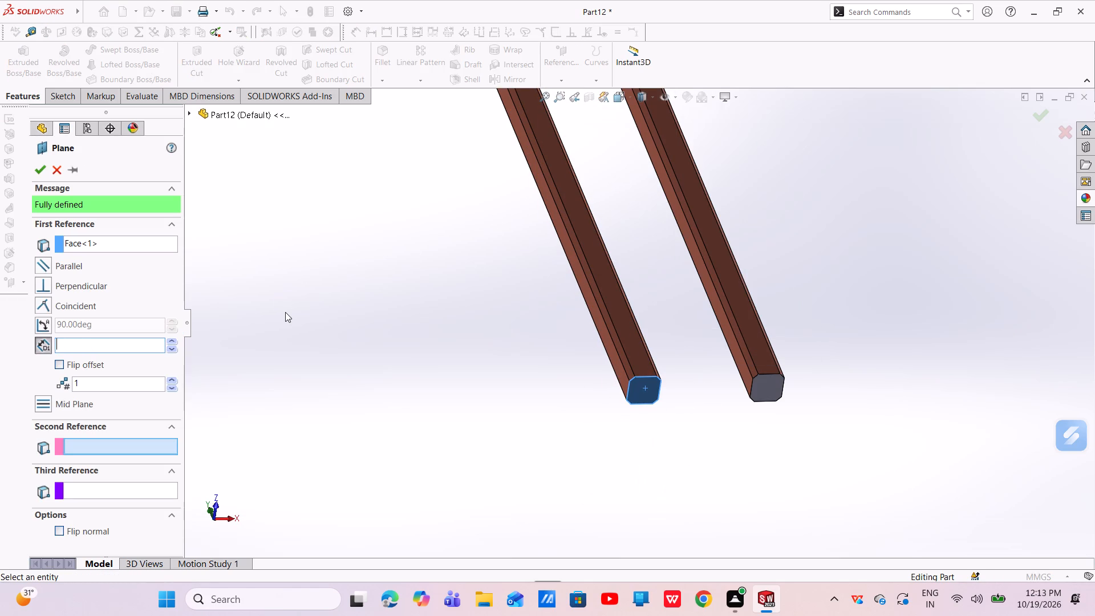
{"action": "key", "text": "1"}
{"action": "key", "text": "Return"}
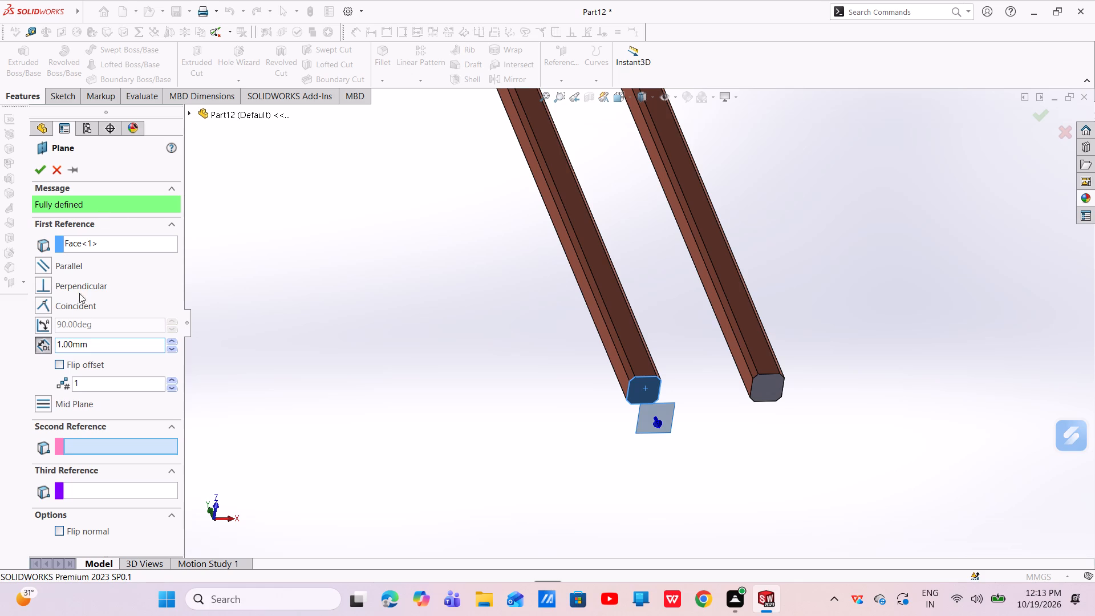
{"action": "left_click", "coordinate": [59, 343]}
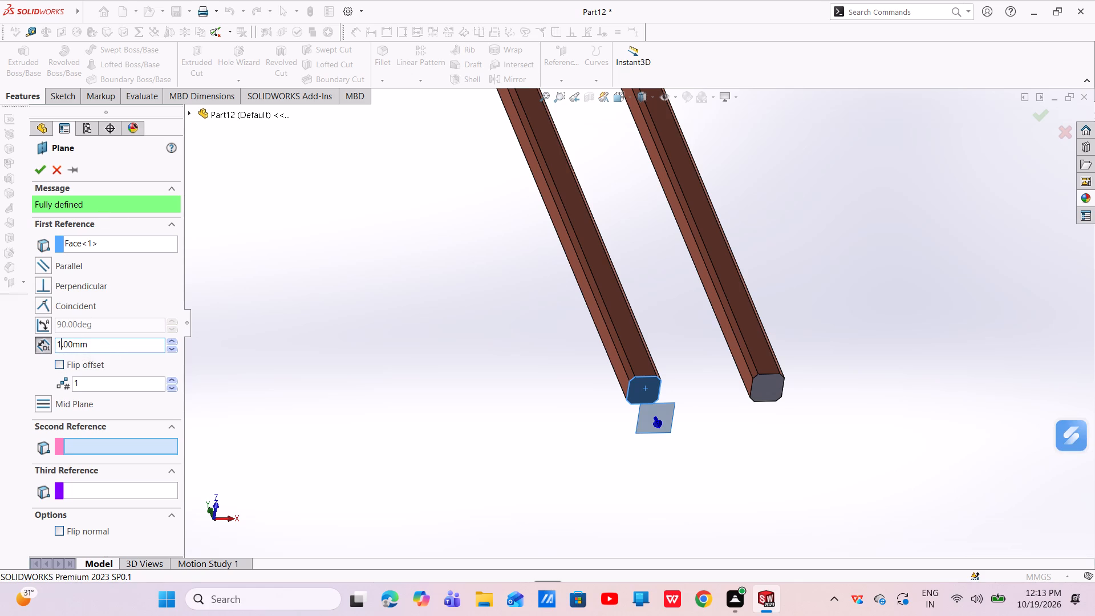
{"action": "key", "text": "BackSpace"}
{"action": "key", "text": "3"}
{"action": "key", "text": "Return"}
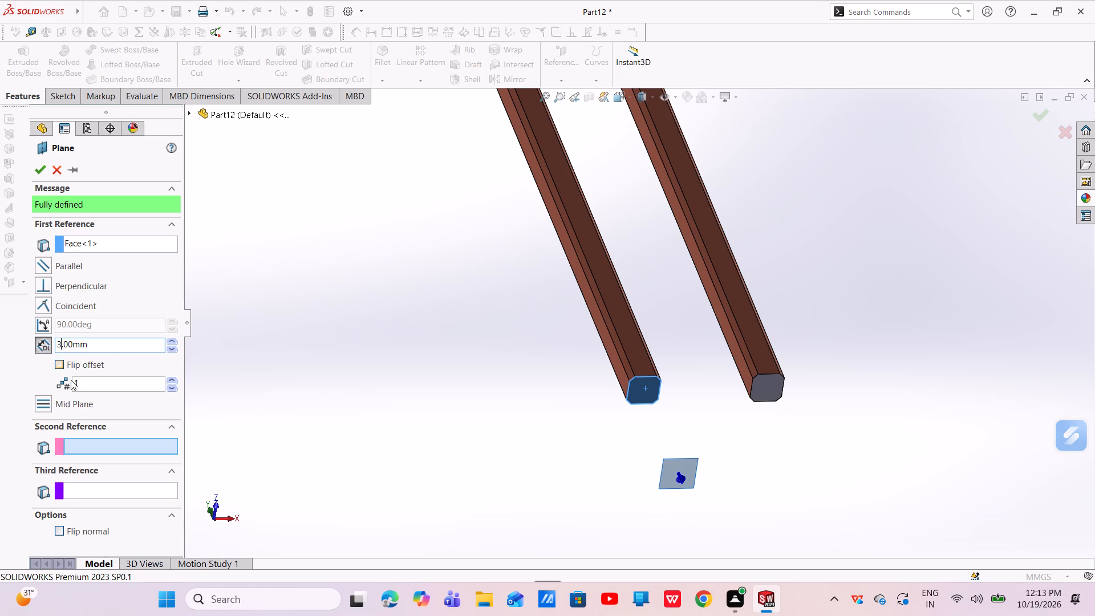
{"action": "left_click", "coordinate": [82, 363]}
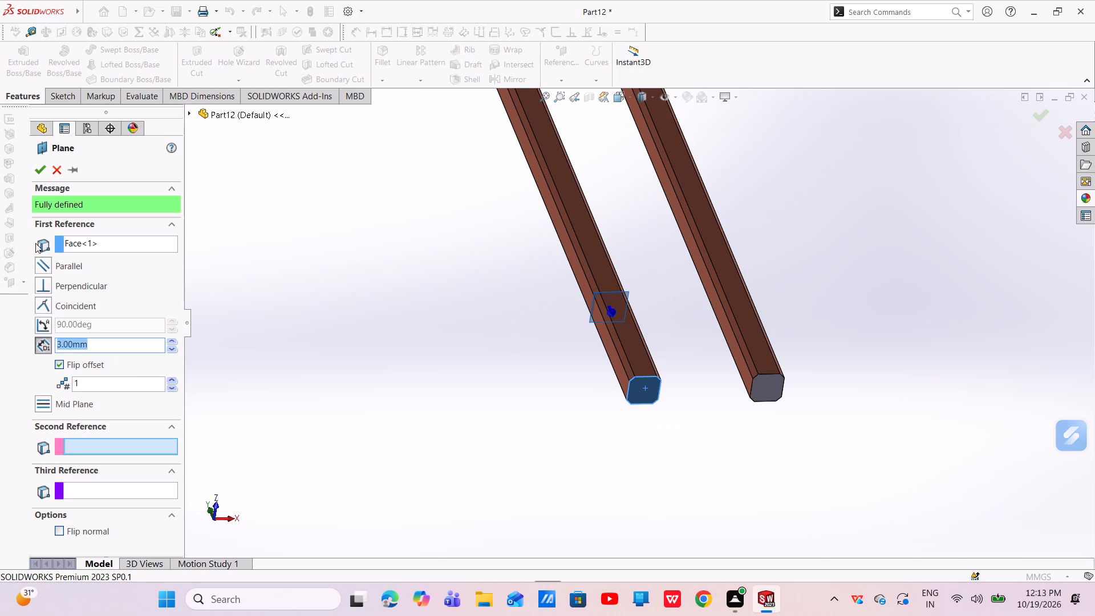
{"action": "left_click", "coordinate": [37, 168]}
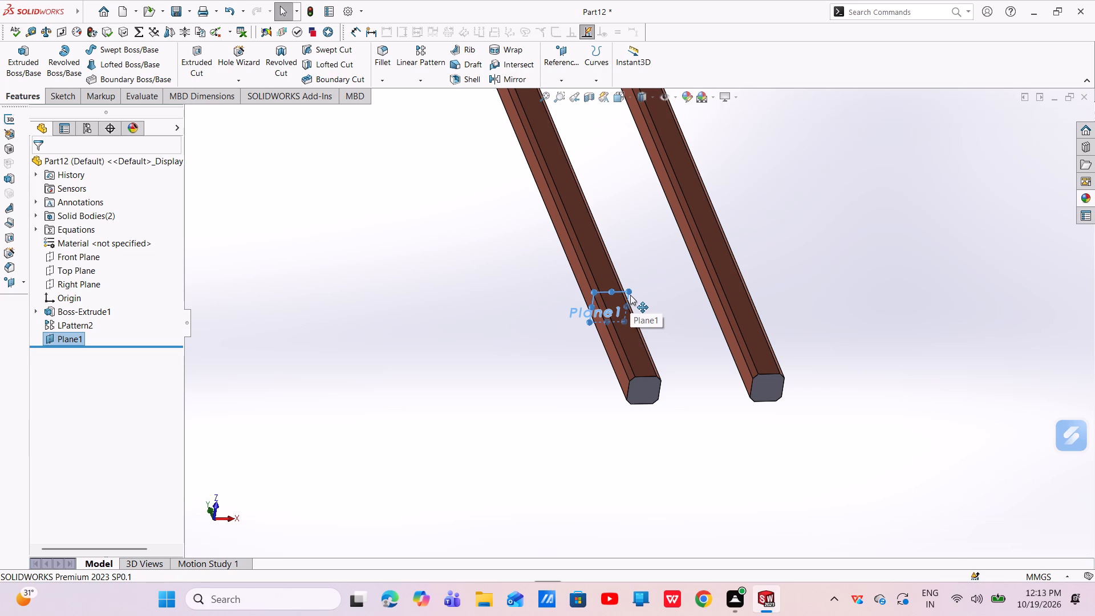
On the new plane, sketch a horizontal centerline about 3.19 mm long between the outer side edges of the two pins.
{"action": "left_click", "coordinate": [71, 335]}
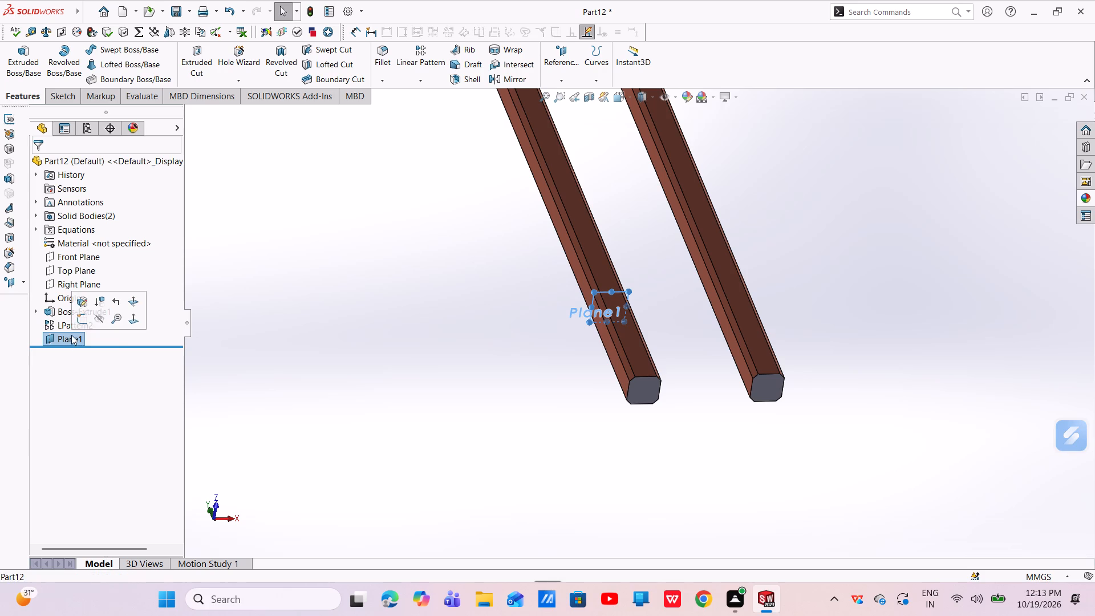
{"action": "left_click", "coordinate": [80, 322]}
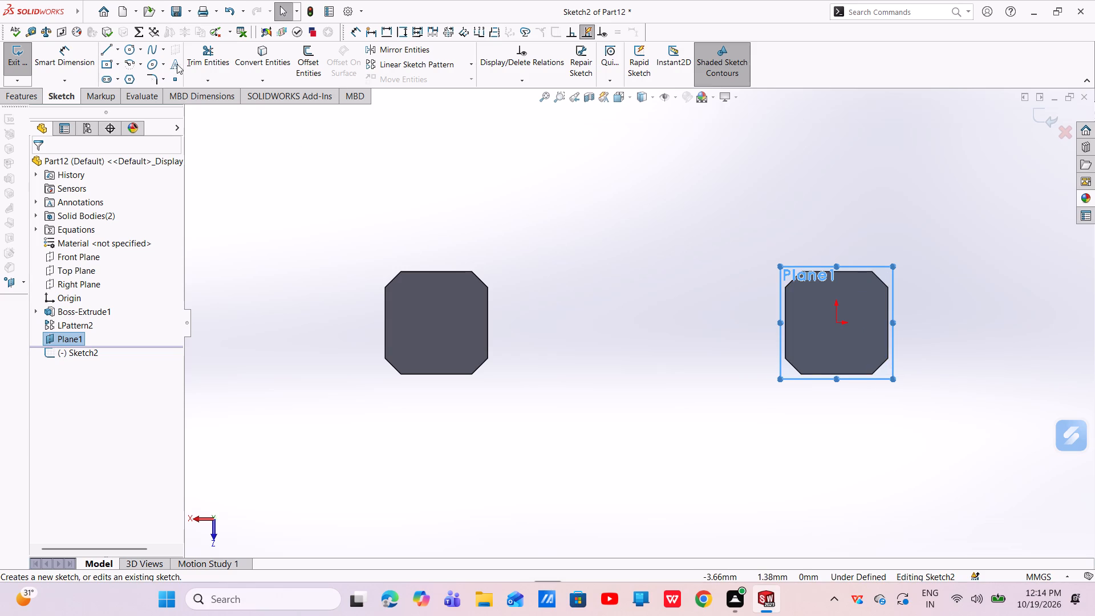
{"action": "left_click", "coordinate": [115, 46]}
{"action": "left_click", "coordinate": [118, 74]}
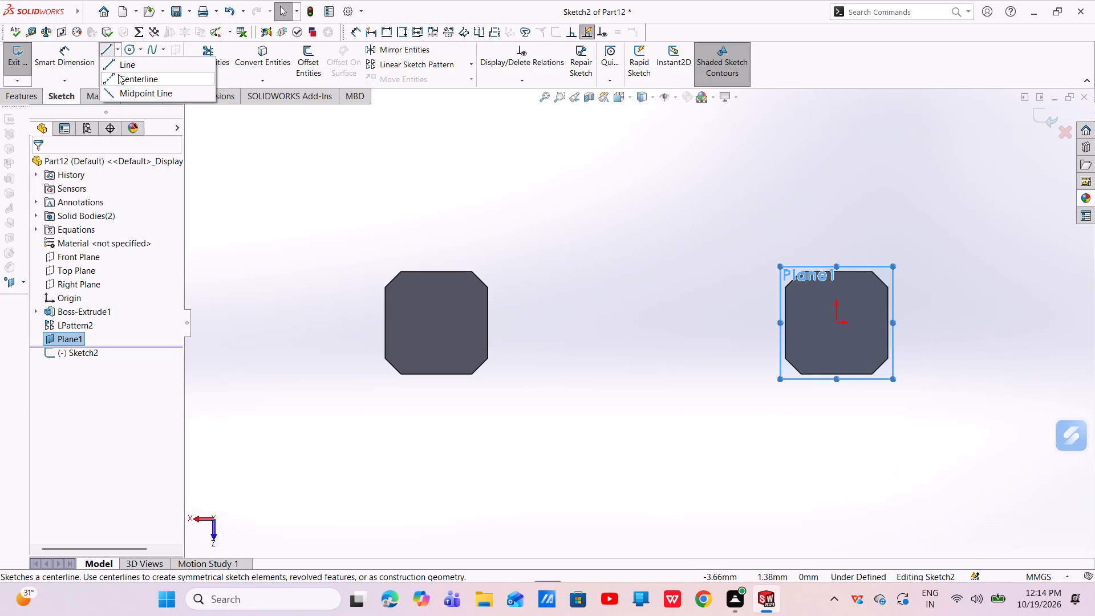
{"action": "left_click", "coordinate": [886, 320]}
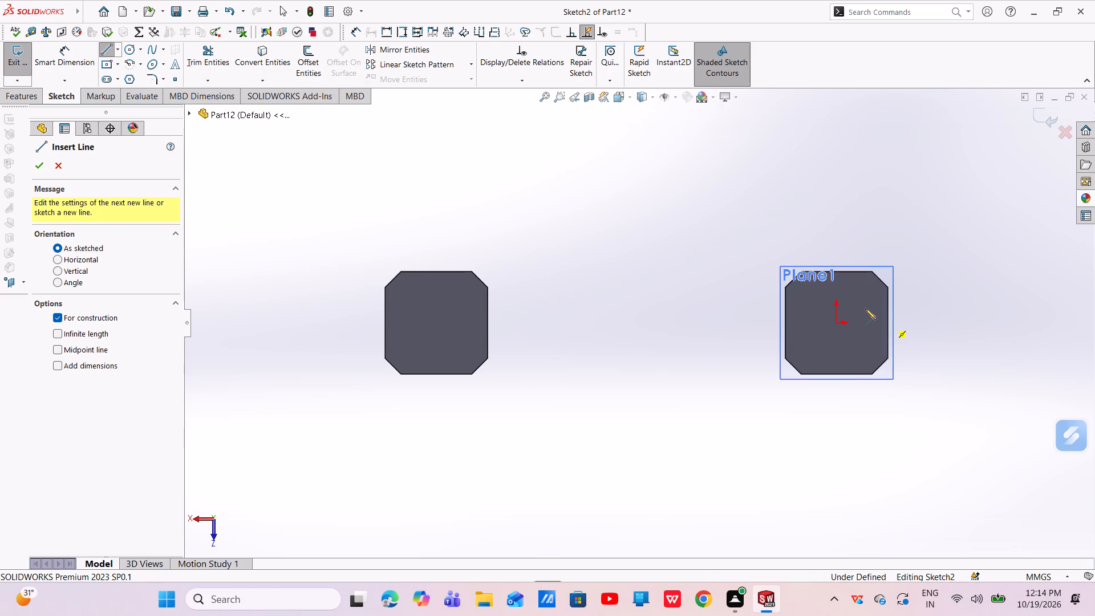
{"action": "left_click", "coordinate": [383, 322]}
{"action": "right_click", "coordinate": [383, 322]}
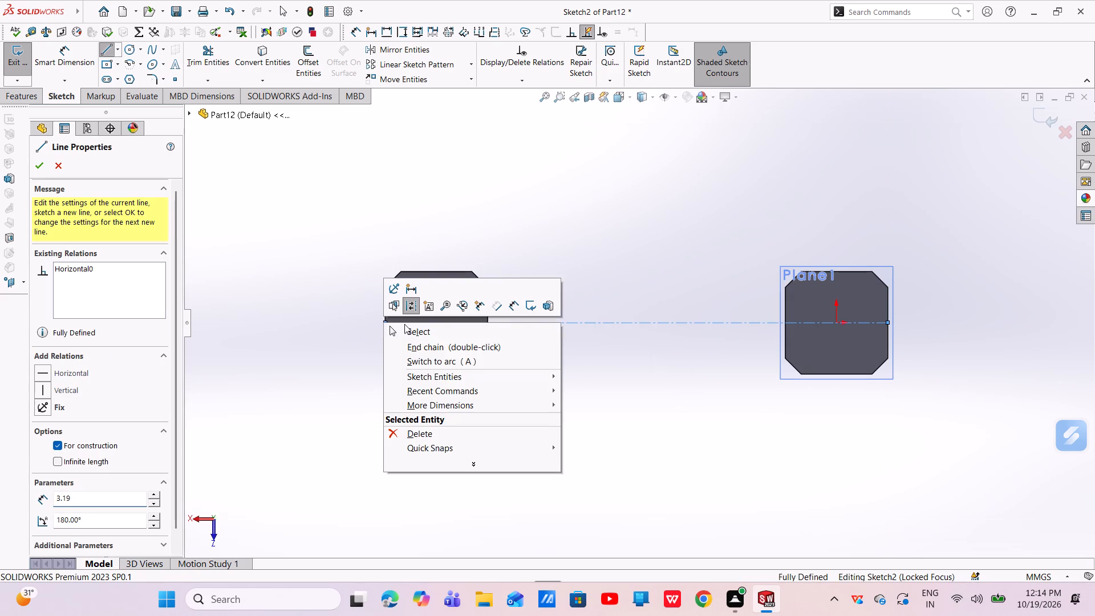
{"action": "left_click", "coordinate": [423, 334]}
{"action": "left_click", "coordinate": [587, 322]}
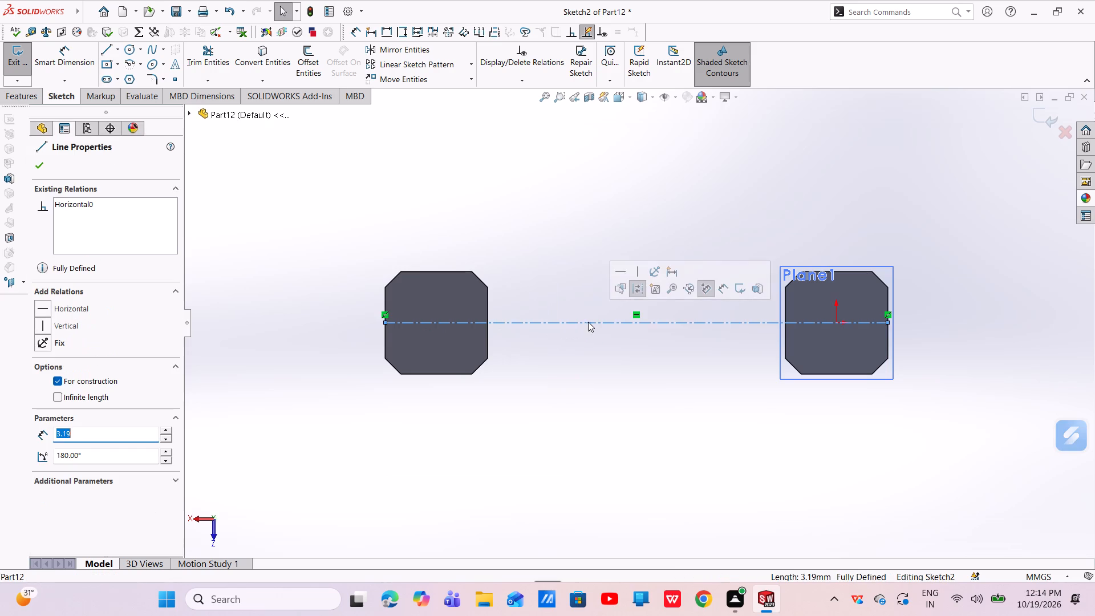
{"action": "left_click", "coordinate": [623, 273]}
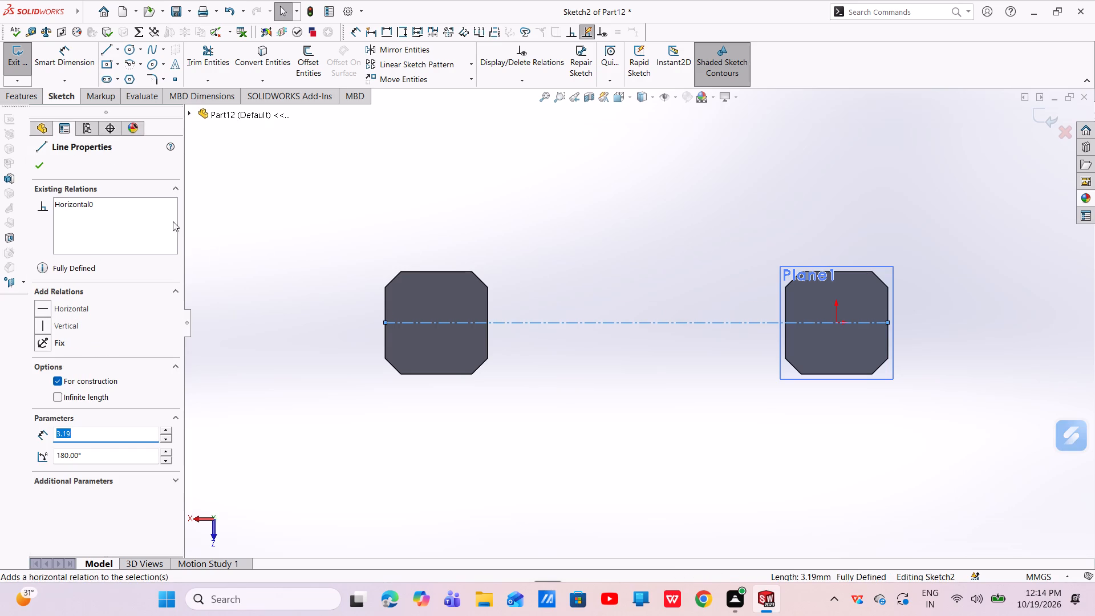
{"action": "left_click", "coordinate": [44, 170]}
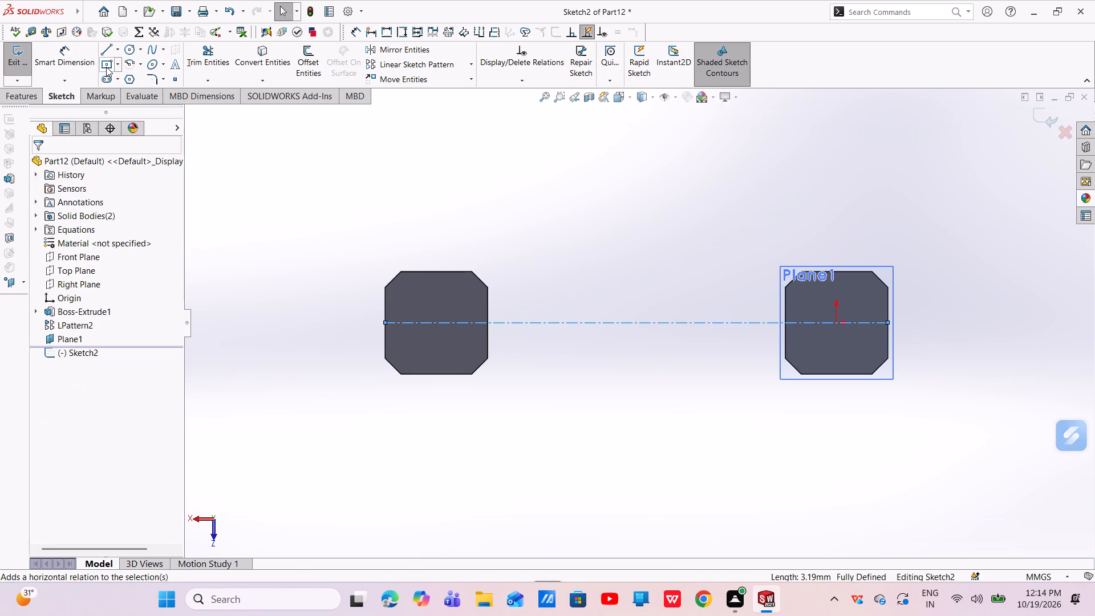
Sketch a center rectangle about 3.9 by 2 mm from the centerline's midpoint, enclosing both pins.
{"action": "left_click", "coordinate": [106, 67]}
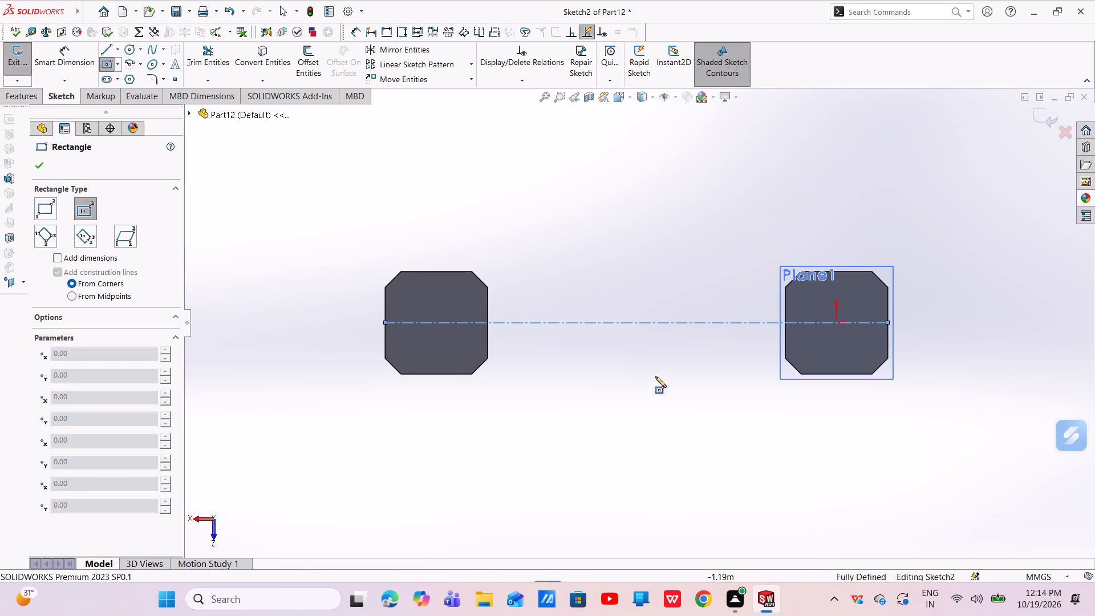
{"action": "left_click", "coordinate": [638, 321]}
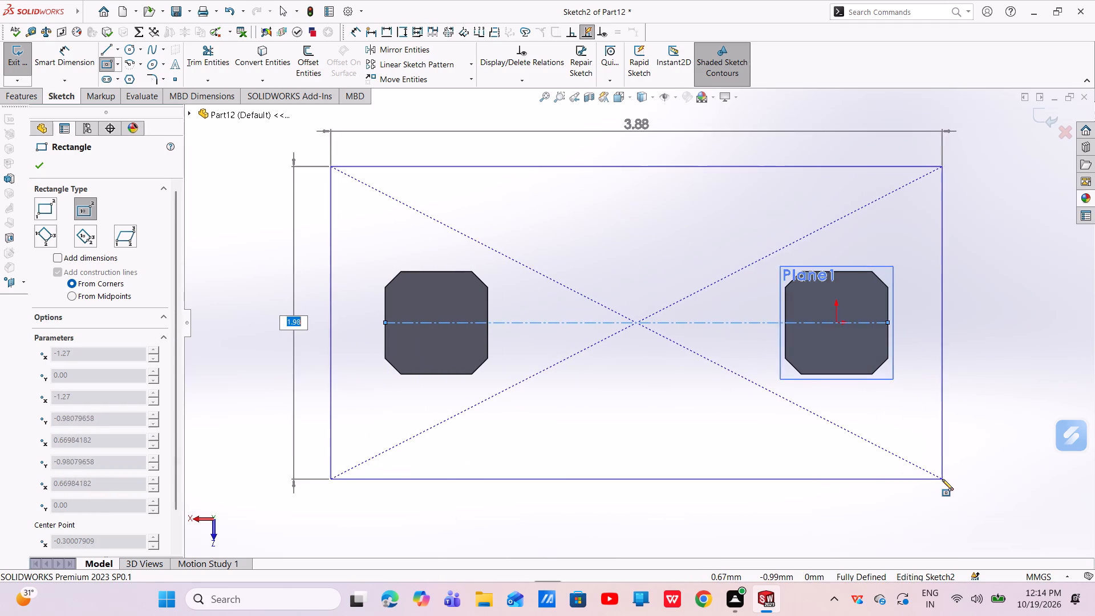
{"action": "left_click", "coordinate": [943, 485]}
{"action": "right_click", "coordinate": [990, 368]}
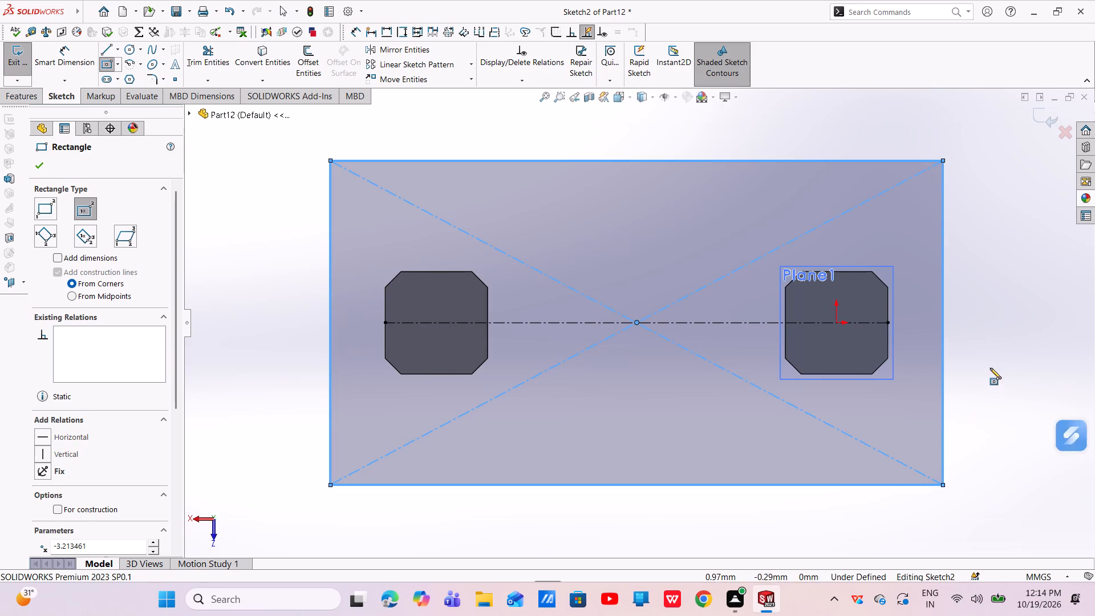
{"action": "left_click", "coordinate": [960, 373]}
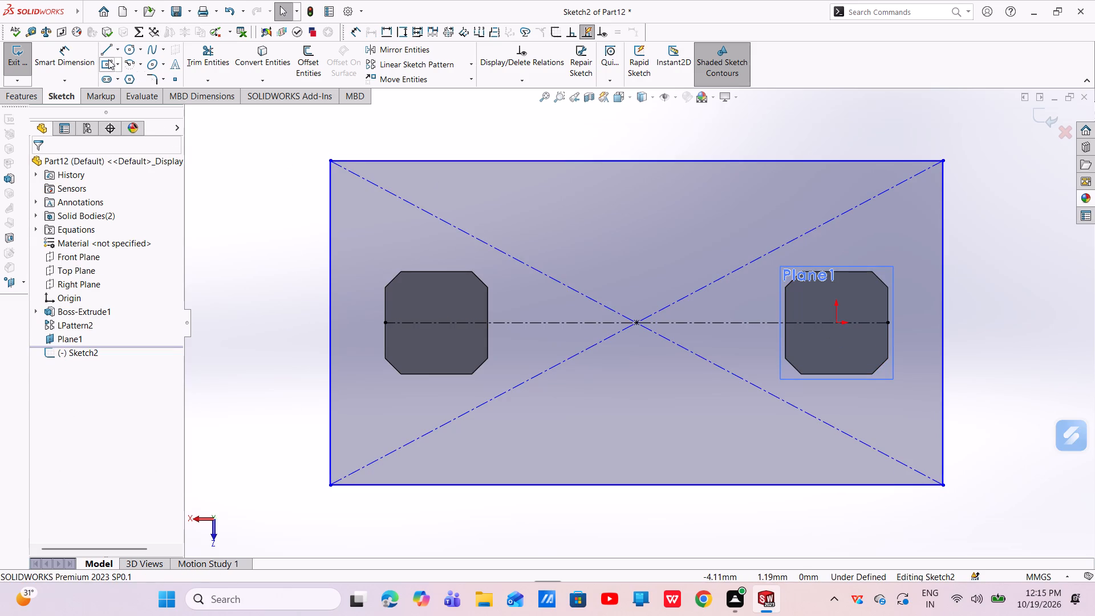
Start dimensioning the rectangle around the two pins with Smart Dimension.
{"action": "left_click", "coordinate": [67, 53]}
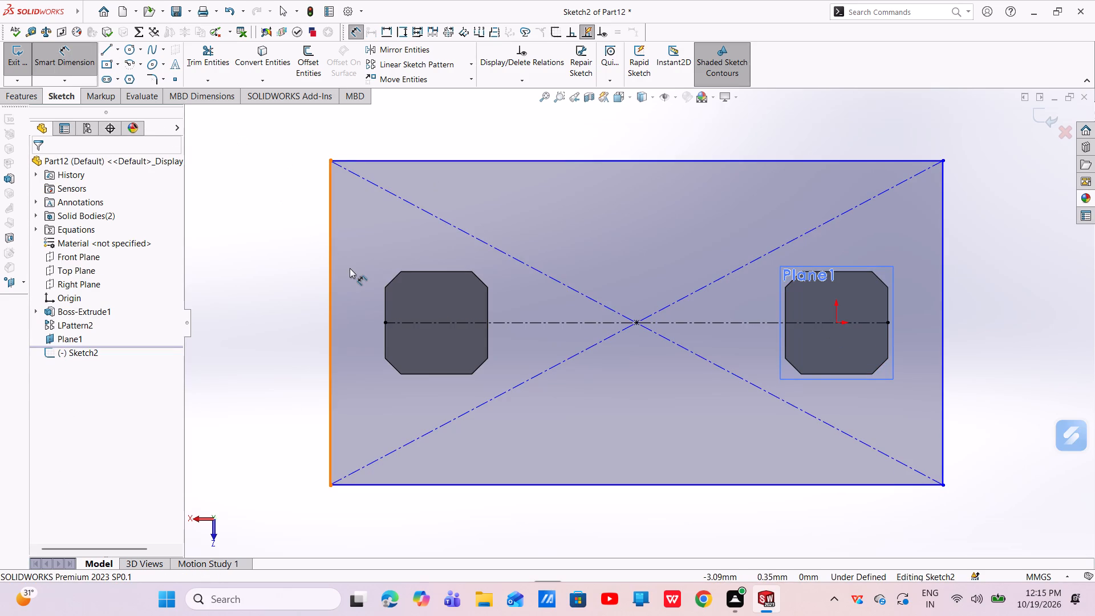
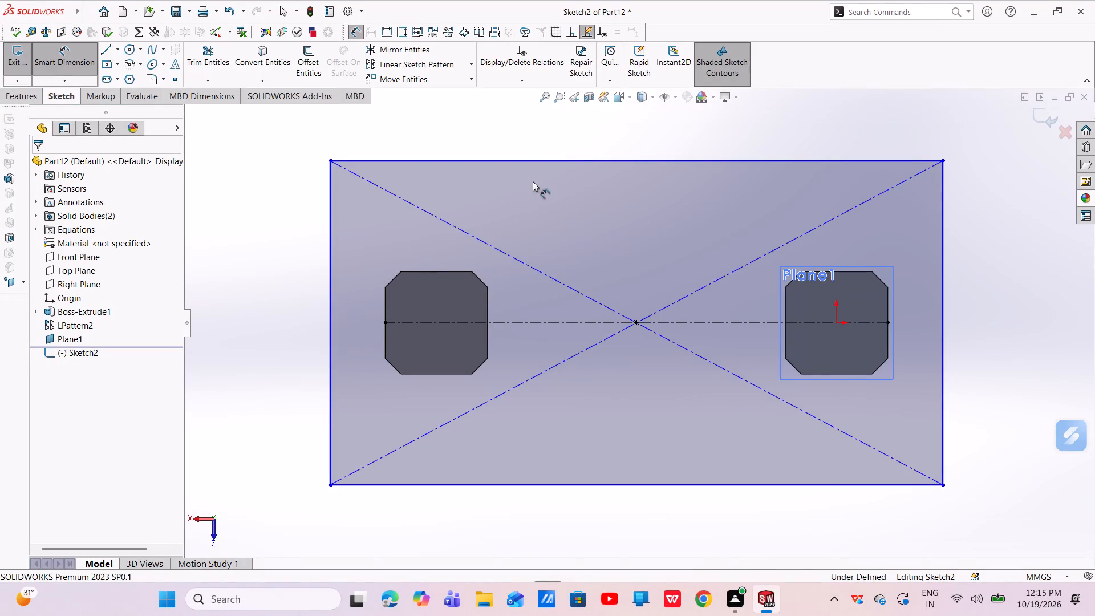
Dimension the long side of the rectangle around the pins to 5.08 mm.
{"action": "left_click", "coordinate": [553, 160]}
{"action": "left_click", "coordinate": [552, 149]}
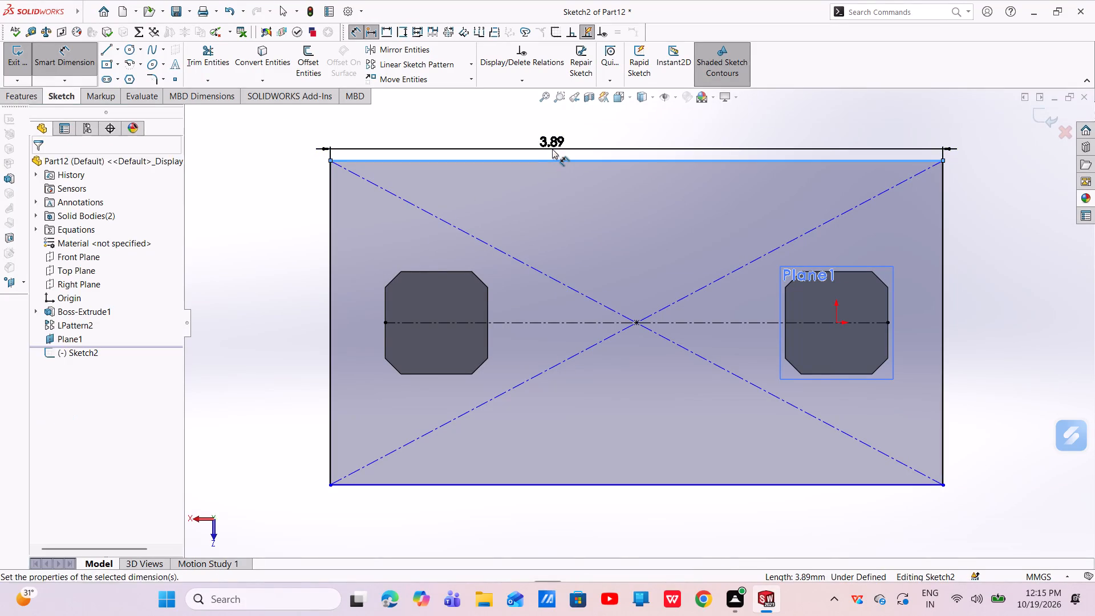
{"action": "key", "text": "BackSpace"}
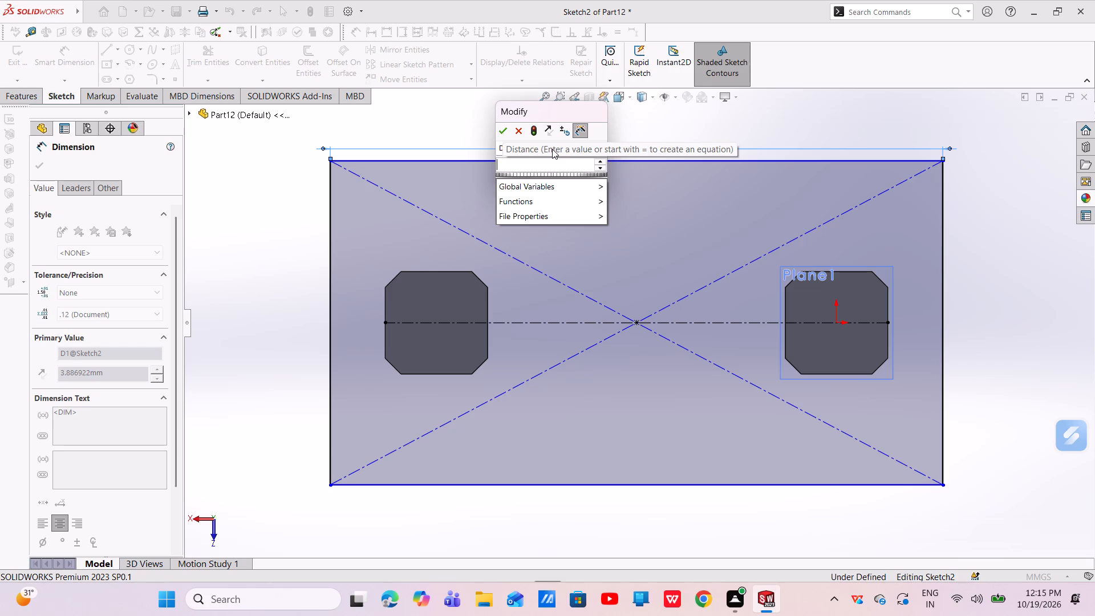
{"action": "type", "text": "5."}
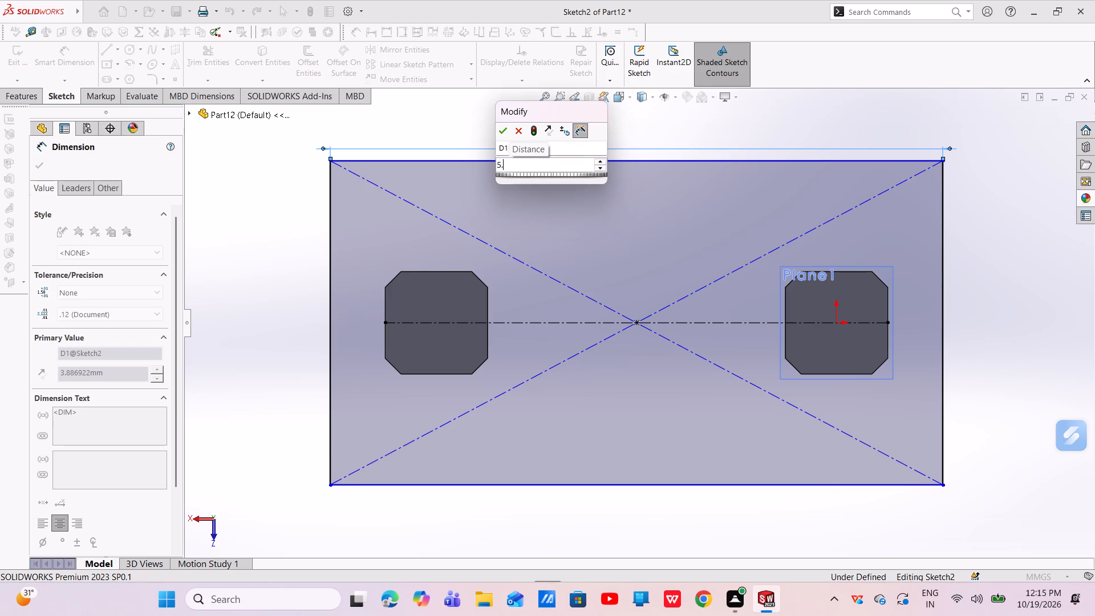
{"action": "type", "text": "08"}
{"action": "key", "text": "Return"}
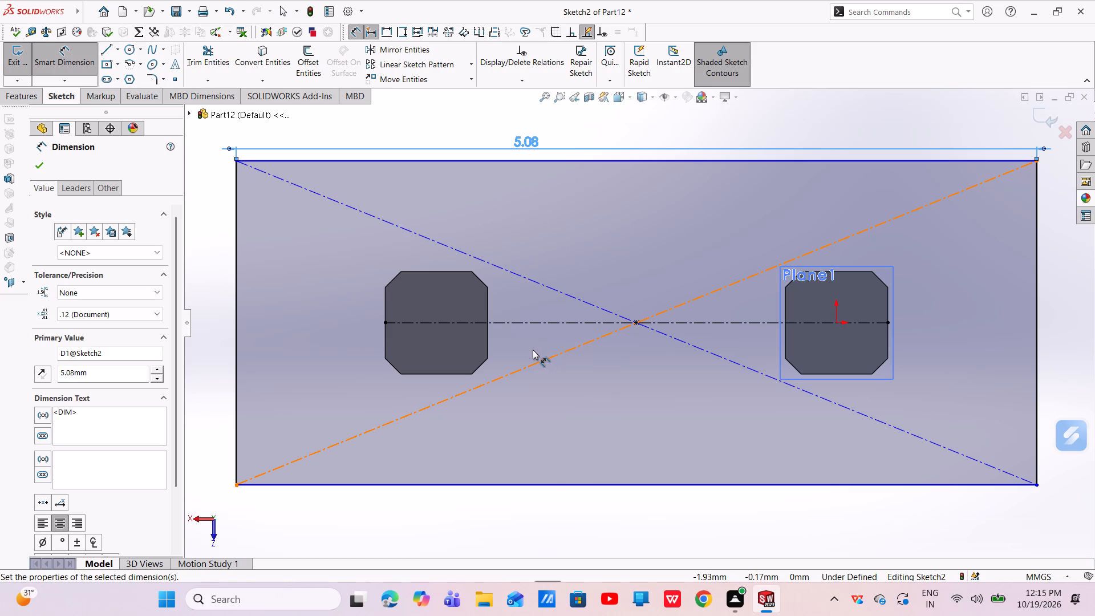
Dimension the short side of the rectangle to 2.54 mm.
{"action": "left_click", "coordinate": [237, 258]}
{"action": "left_click", "coordinate": [214, 237]}
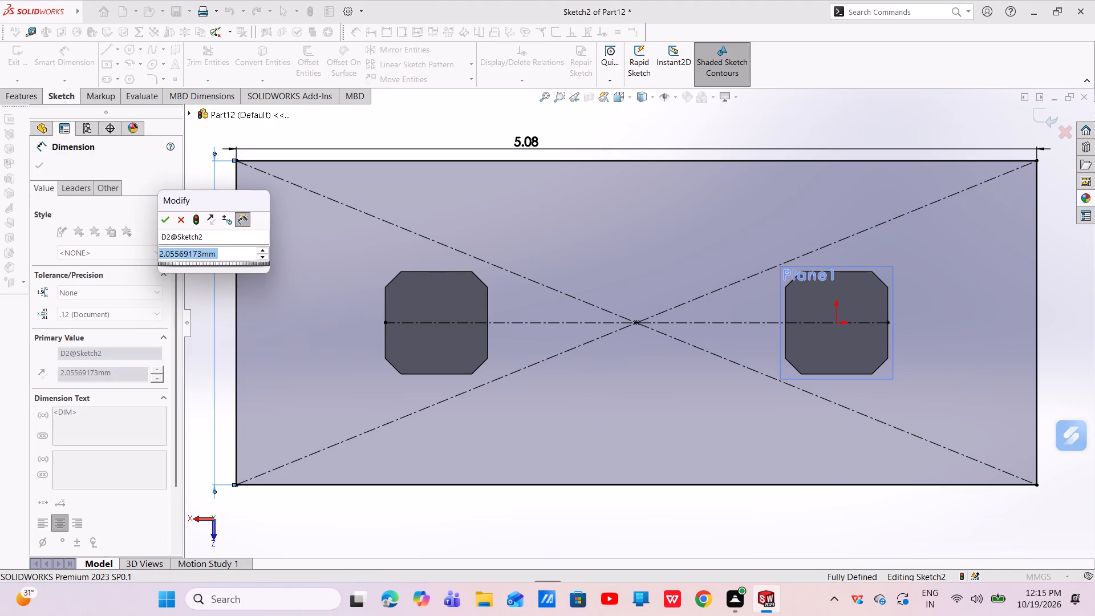
{"action": "key", "text": "BackSpace"}
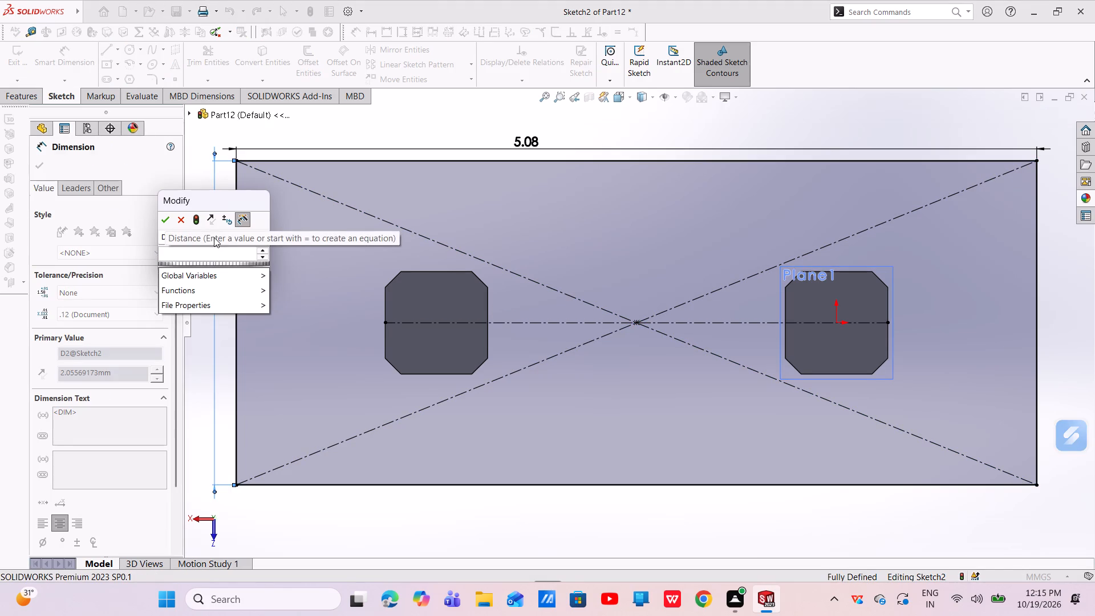
{"action": "type", "text": "2."}
{"action": "key", "text": "5"}
{"action": "key", "text": "4"}
{"action": "key", "text": "Return"}
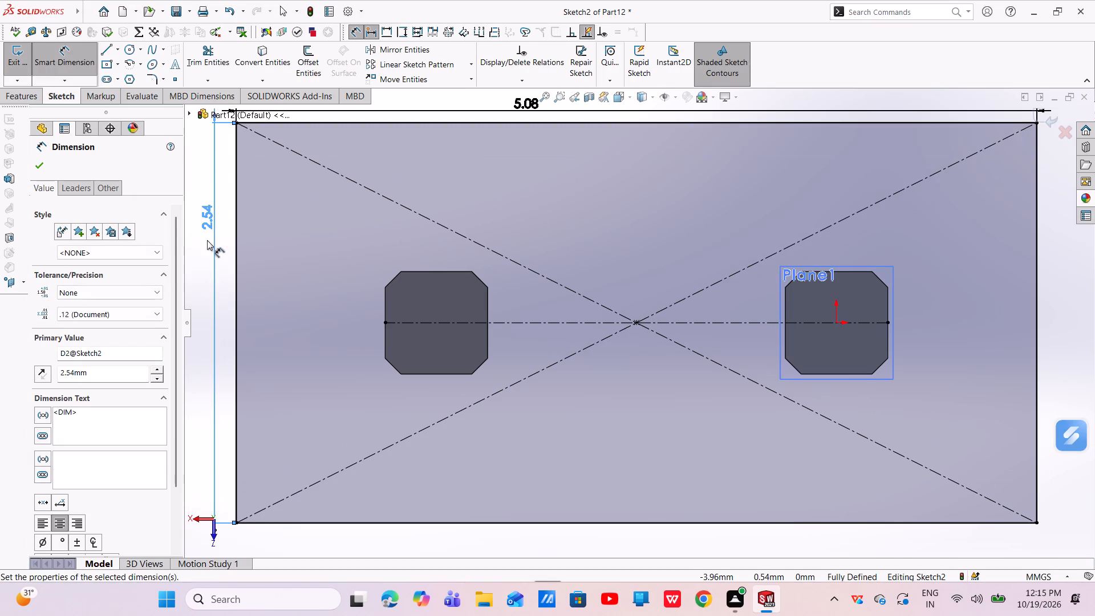
{"action": "left_click", "coordinate": [37, 168]}
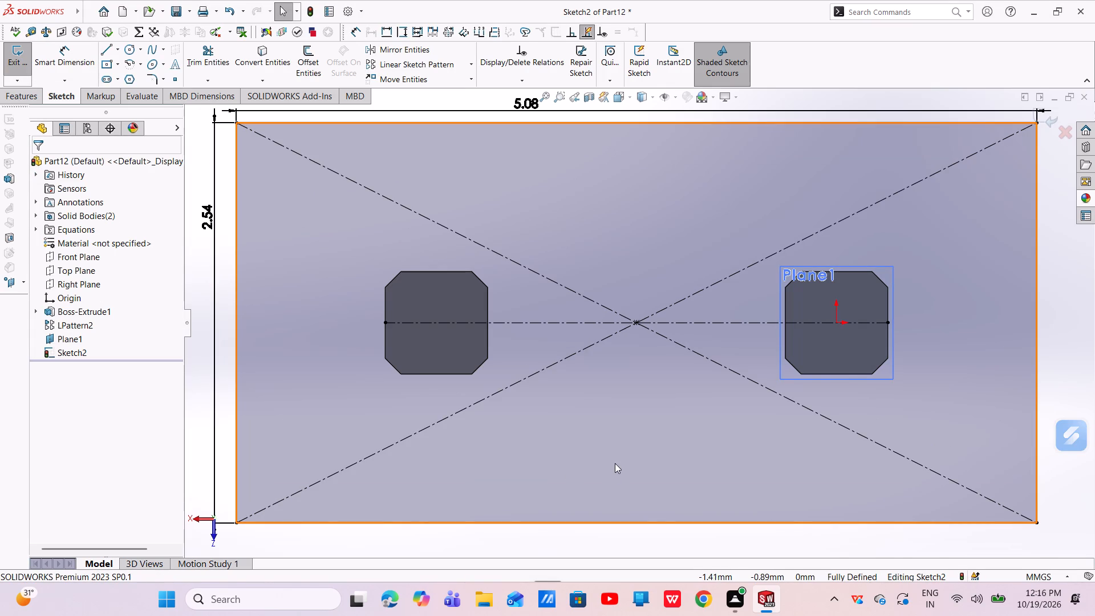
Add a 0.5 mm equal-distance sketch chamfer to the rectangle's upper corner nearest the patterned pin.
{"action": "scroll", "coordinate": [700, 403], "scroll_direction": "up", "scroll_amount": 4}
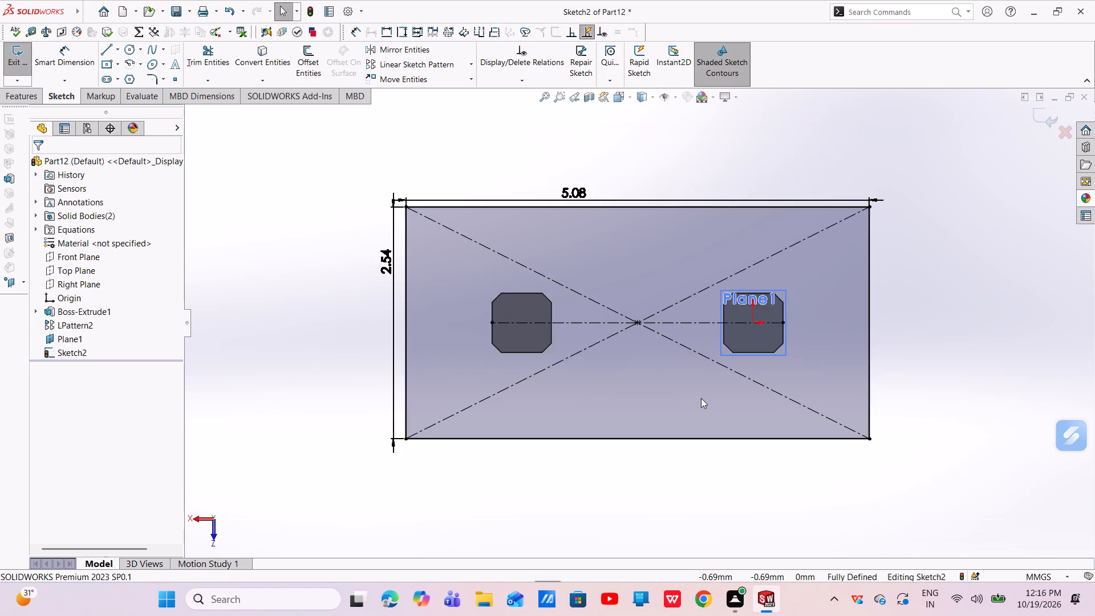
{"action": "scroll", "coordinate": [828, 304], "scroll_direction": "down", "scroll_amount": 1}
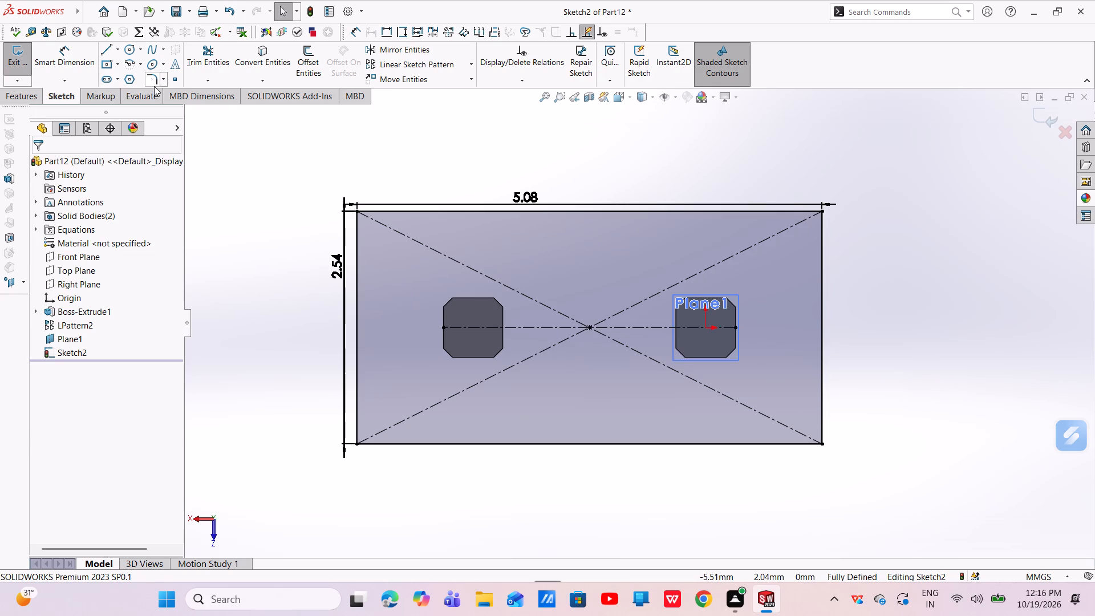
{"action": "left_click", "coordinate": [168, 79]}
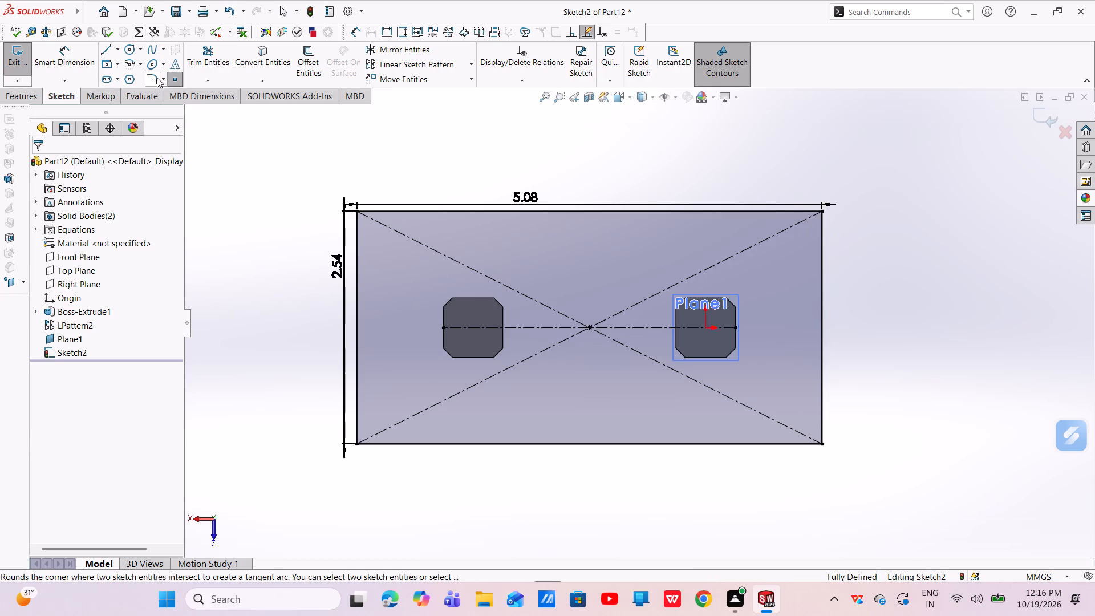
{"action": "left_click", "coordinate": [159, 79]}
{"action": "left_click", "coordinate": [164, 81]}
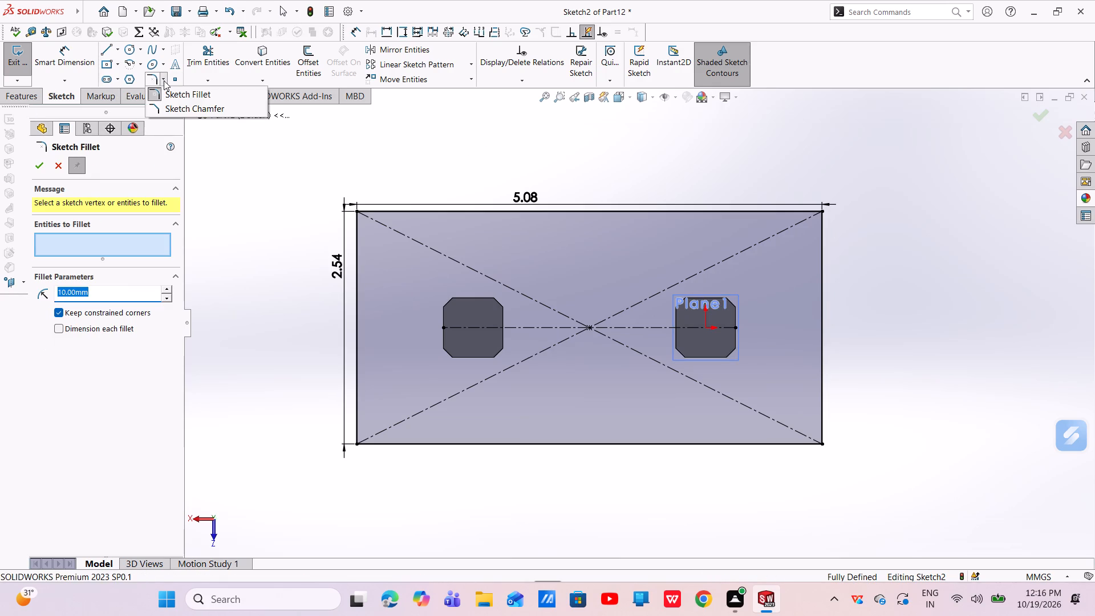
{"action": "left_click", "coordinate": [162, 108]}
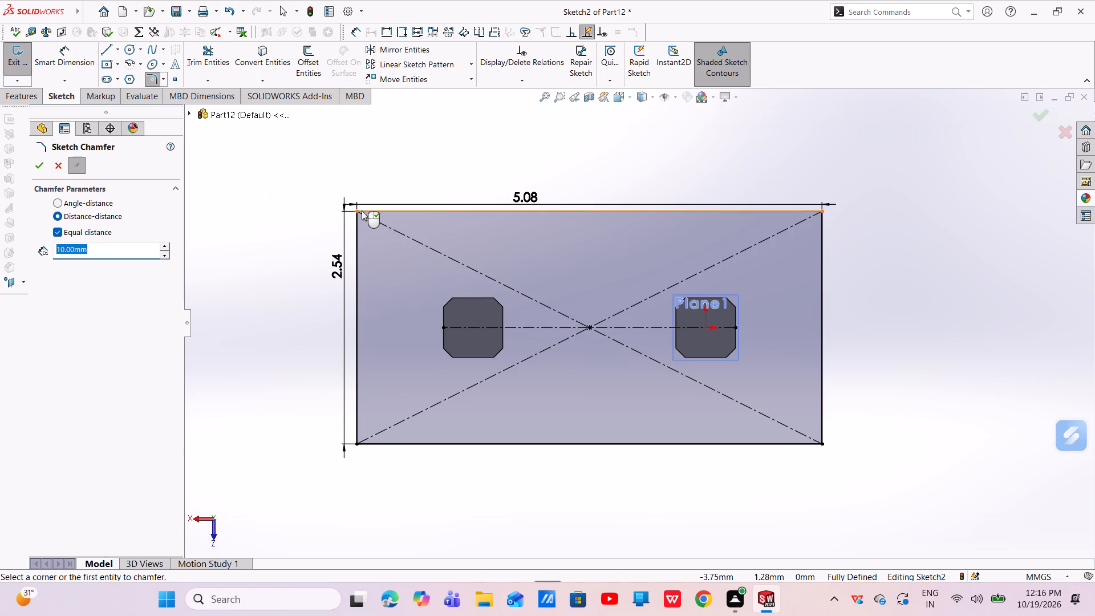
{"action": "scroll", "coordinate": [358, 212], "scroll_direction": "down", "scroll_amount": 4}
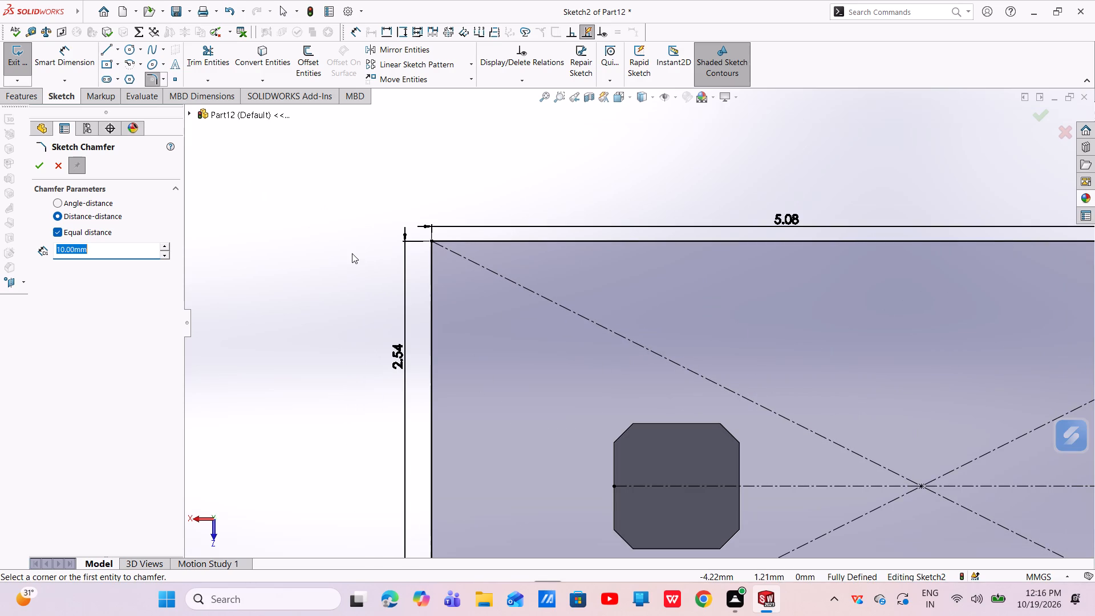
{"action": "key", "text": "BackSpace"}
{"action": "type", "text": "0.5"}
{"action": "key", "text": "Return"}
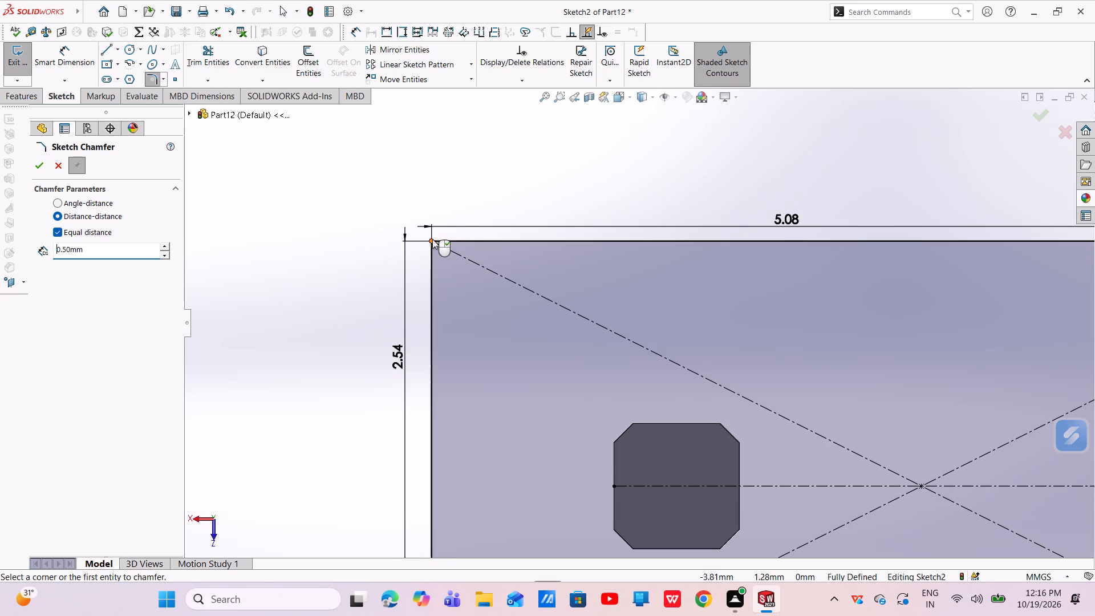
{"action": "left_click", "coordinate": [447, 241]}
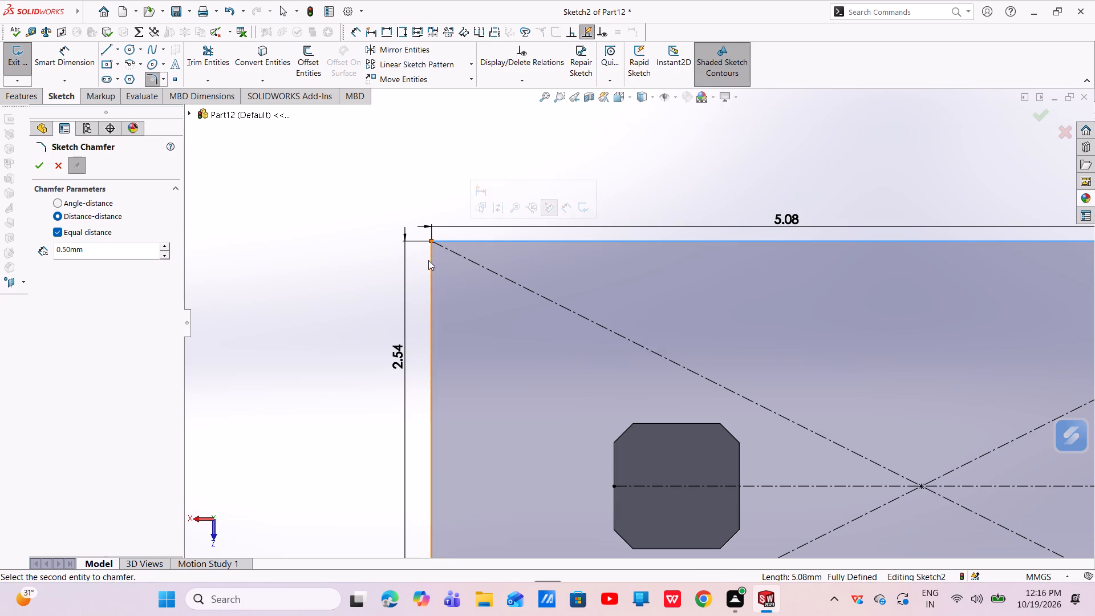
{"action": "left_click", "coordinate": [432, 265]}
Chamfer the rectangle's three remaining corners with the same 0.5 mm equal distance.
{"action": "scroll", "coordinate": [441, 276], "scroll_direction": "up", "scroll_amount": 5}
{"action": "scroll", "coordinate": [534, 330], "scroll_direction": "up", "scroll_amount": 3}
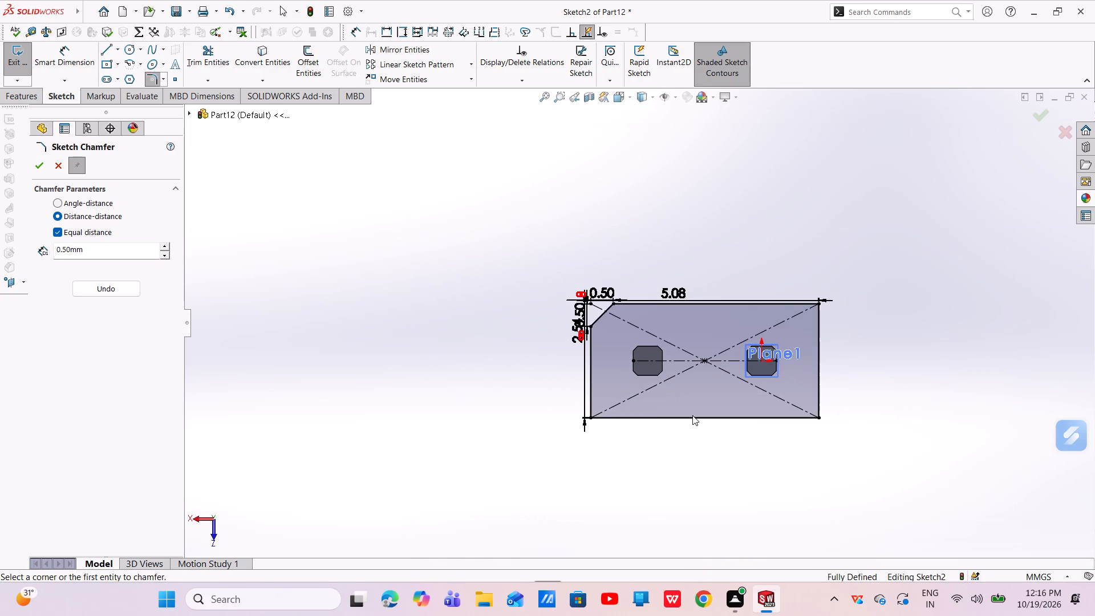
{"action": "scroll", "coordinate": [693, 413], "scroll_direction": "down", "scroll_amount": 6}
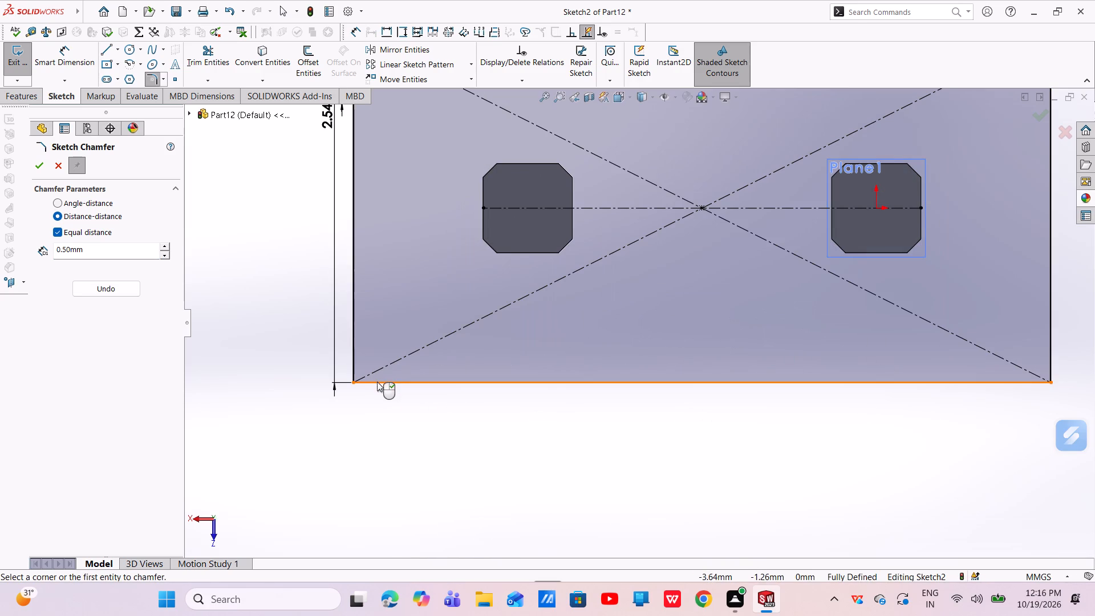
{"action": "left_click", "coordinate": [377, 382]}
{"action": "left_click", "coordinate": [355, 345]}
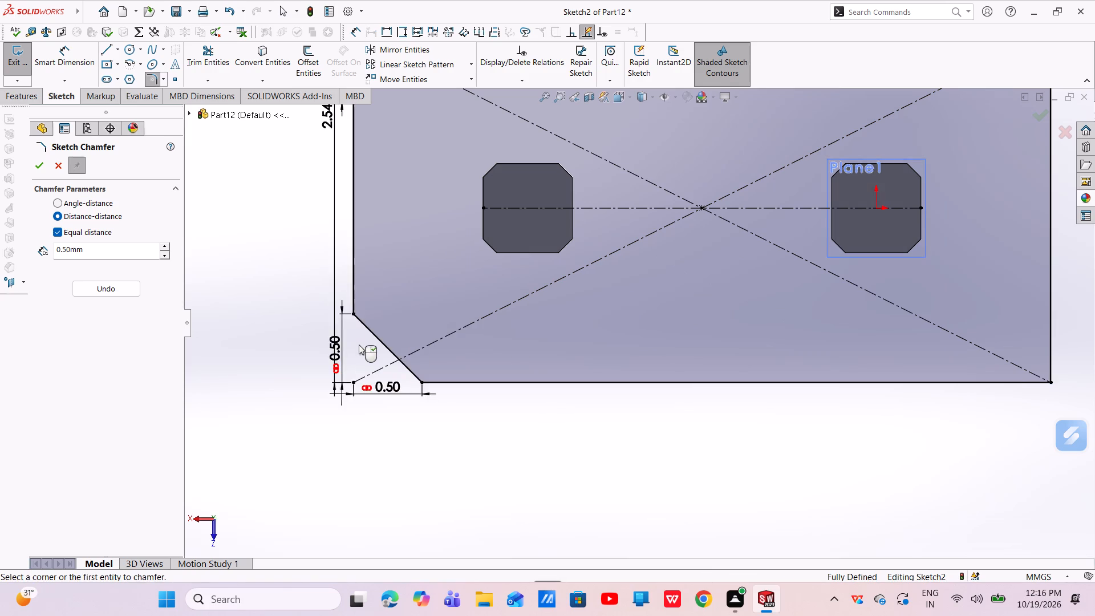
{"action": "scroll", "coordinate": [416, 346], "scroll_direction": "up", "scroll_amount": 5}
{"action": "scroll", "coordinate": [853, 265], "scroll_direction": "down", "scroll_amount": 4}
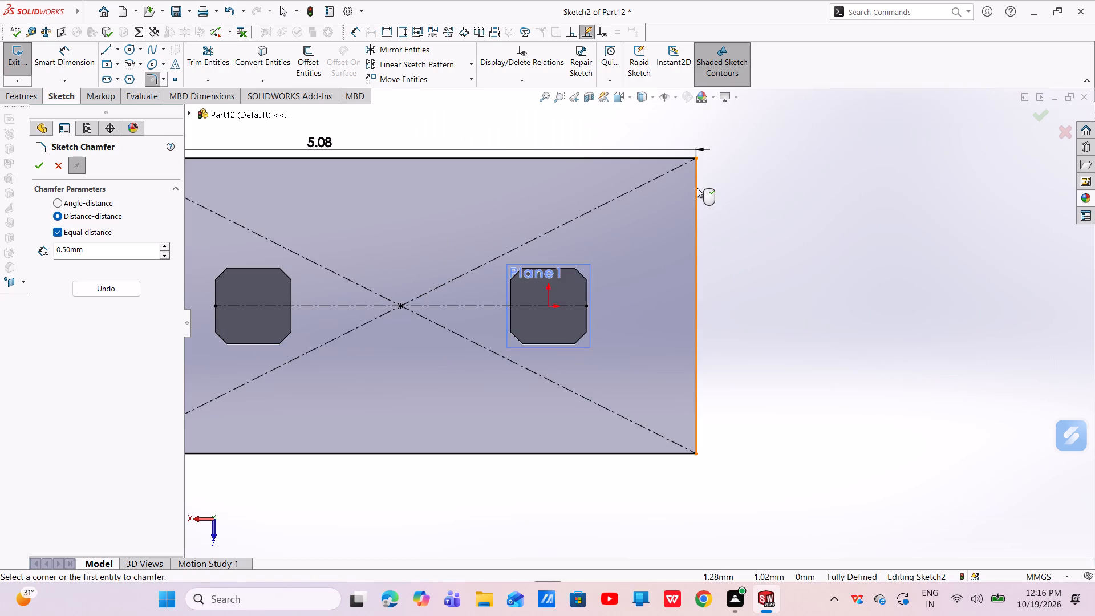
{"action": "left_click", "coordinate": [697, 188]}
{"action": "left_click", "coordinate": [672, 159]}
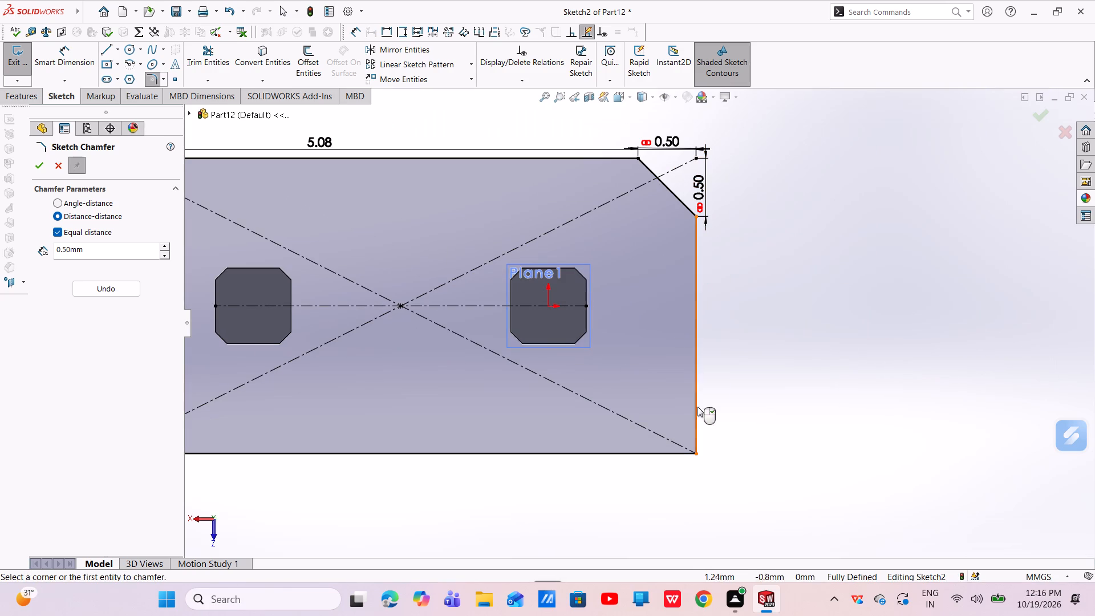
{"action": "left_click", "coordinate": [696, 418]}
{"action": "left_click", "coordinate": [671, 451]}
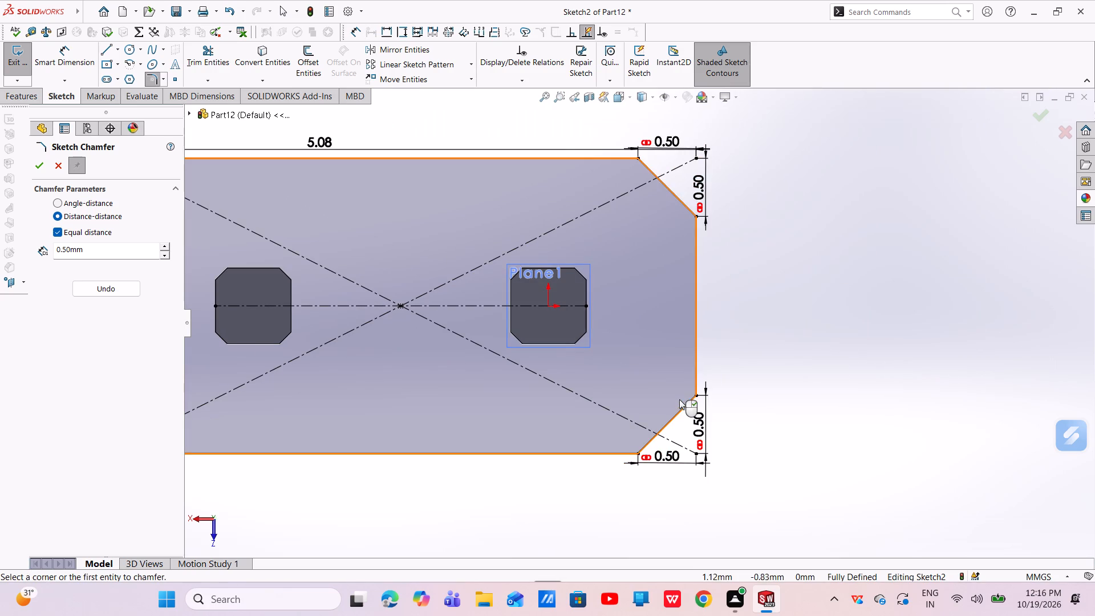
{"action": "scroll", "coordinate": [680, 384], "scroll_direction": "up", "scroll_amount": 3}
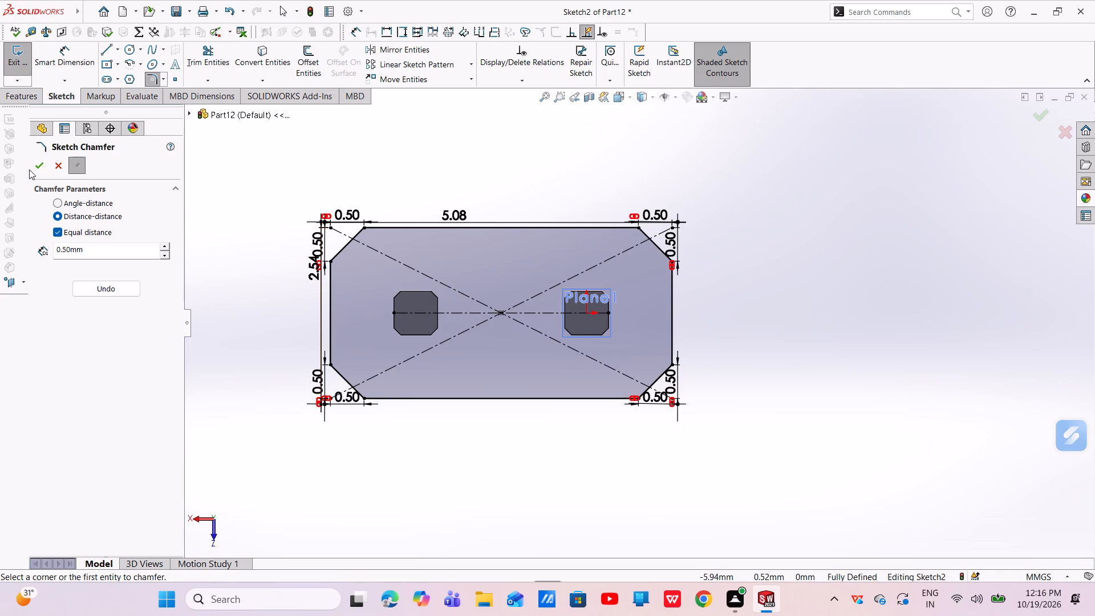
{"action": "left_click", "coordinate": [34, 165]}
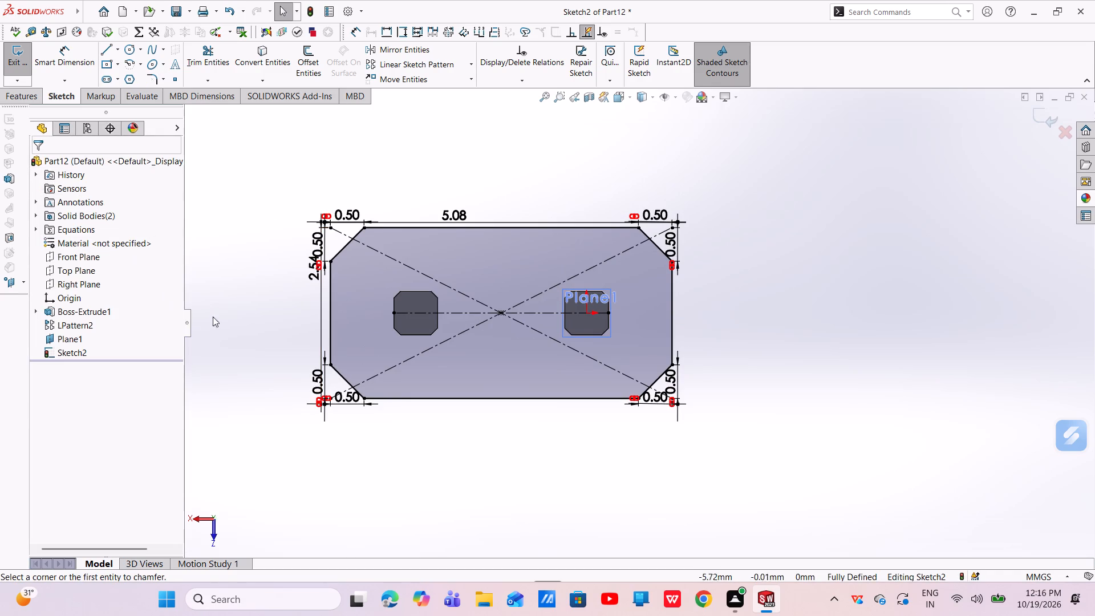
Extrude the chamfered housing profile as a blind boss, reversed toward the longer portion of the pins, with a depth of 4 mm.
{"action": "left_click", "coordinate": [31, 100]}
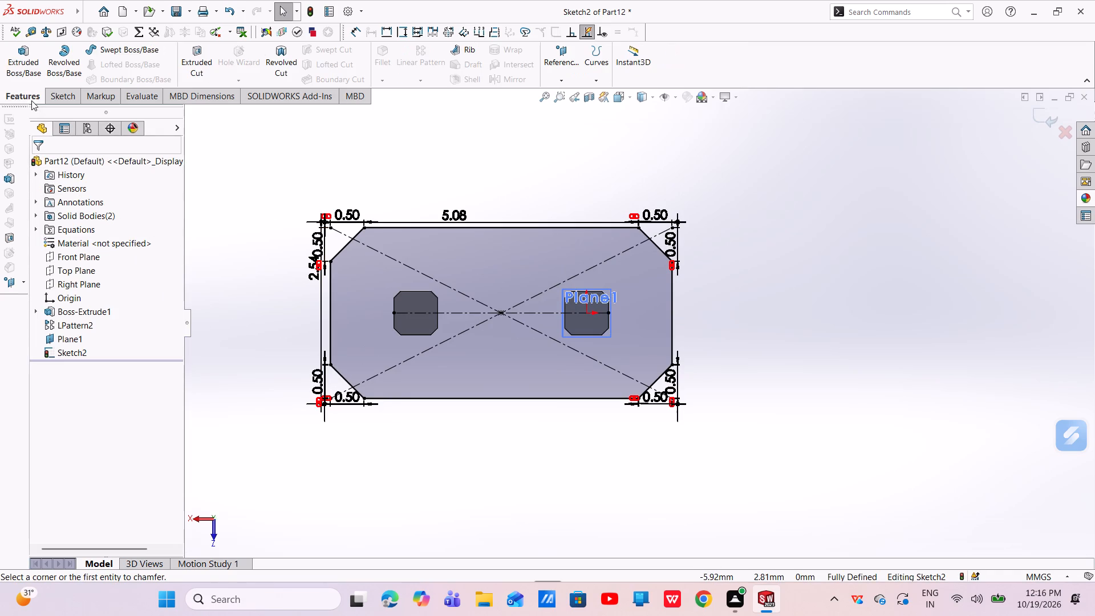
{"action": "left_click", "coordinate": [28, 78]}
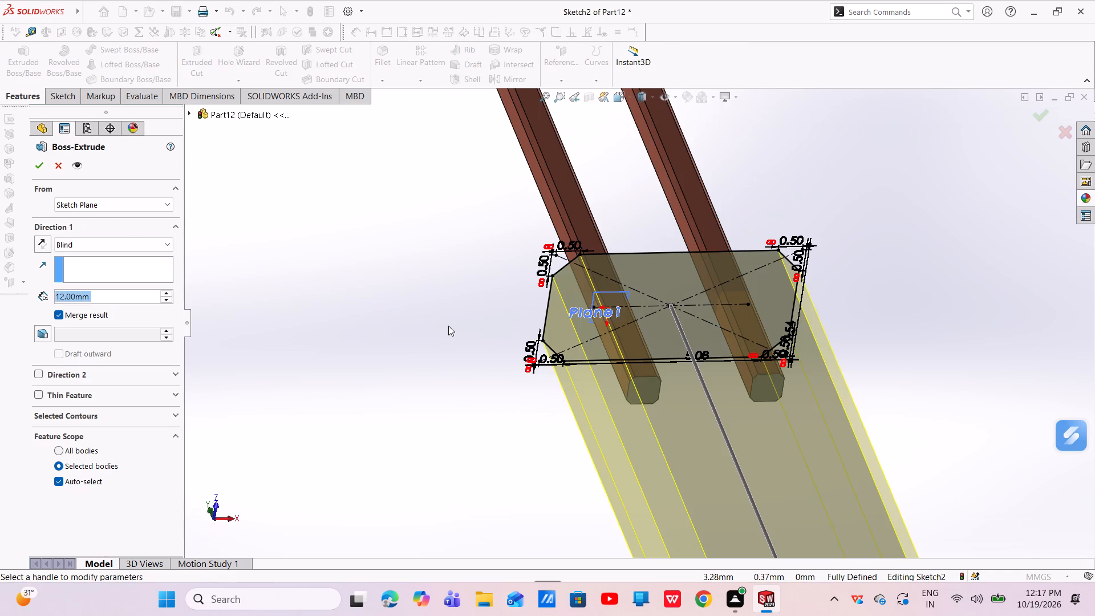
{"action": "left_click", "coordinate": [43, 242]}
{"action": "scroll", "coordinate": [214, 245], "scroll_direction": "up", "scroll_amount": 4}
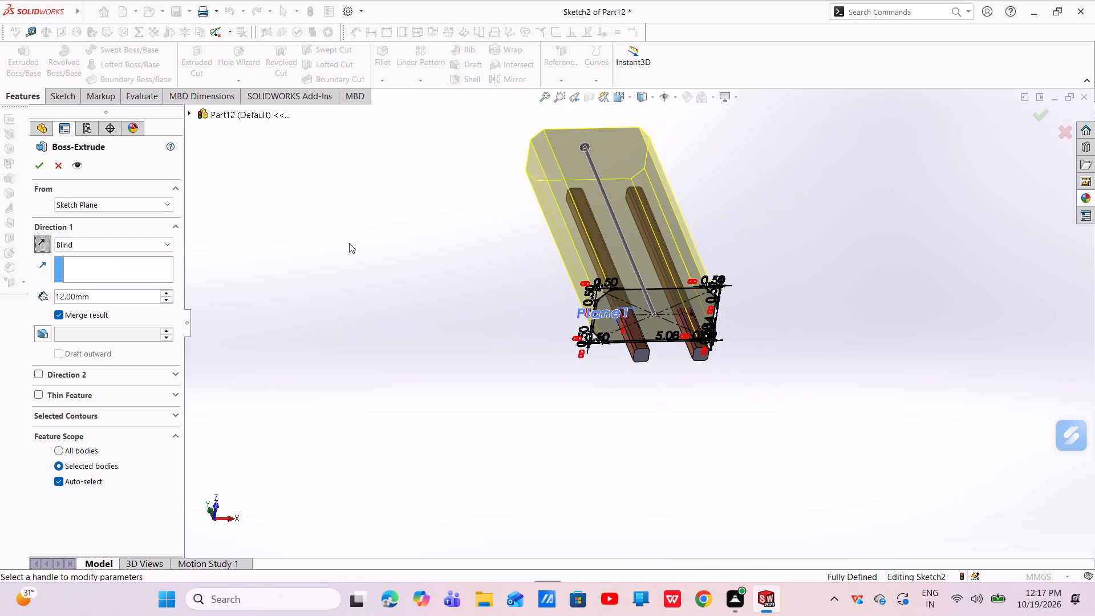
{"action": "left_click_drag", "start_coordinate": [586, 141], "coordinate": [627, 231]}
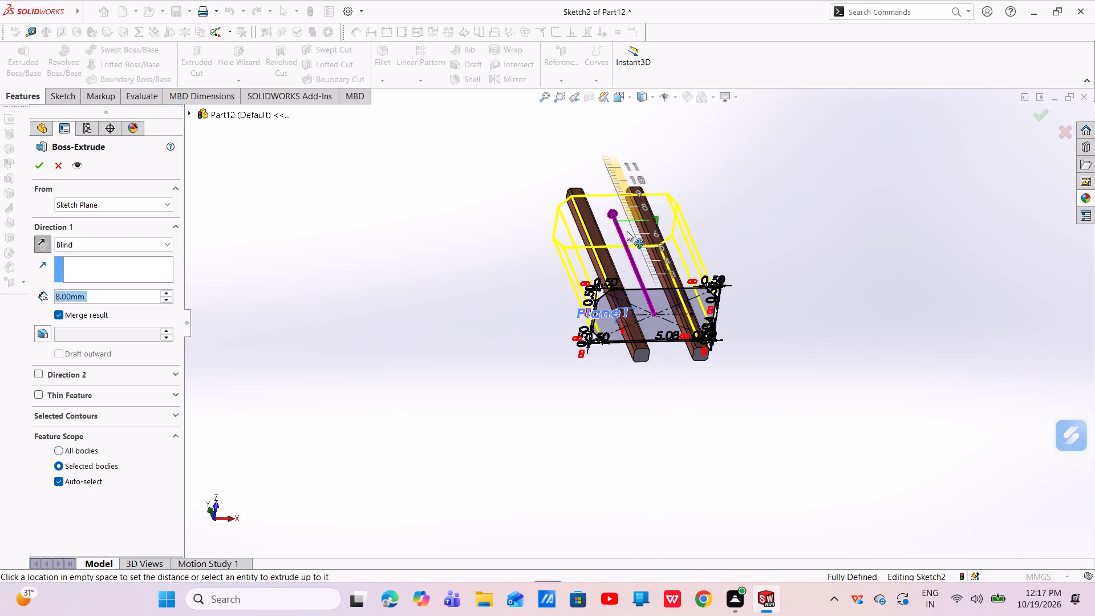
{"action": "left_click_drag", "start_coordinate": [627, 231], "coordinate": [643, 268]}
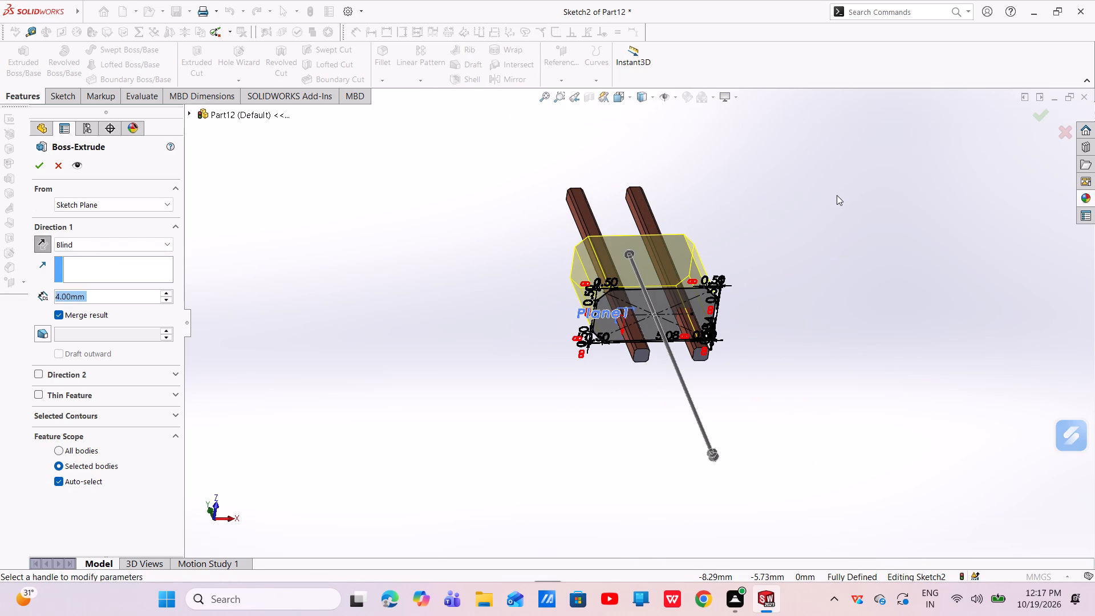
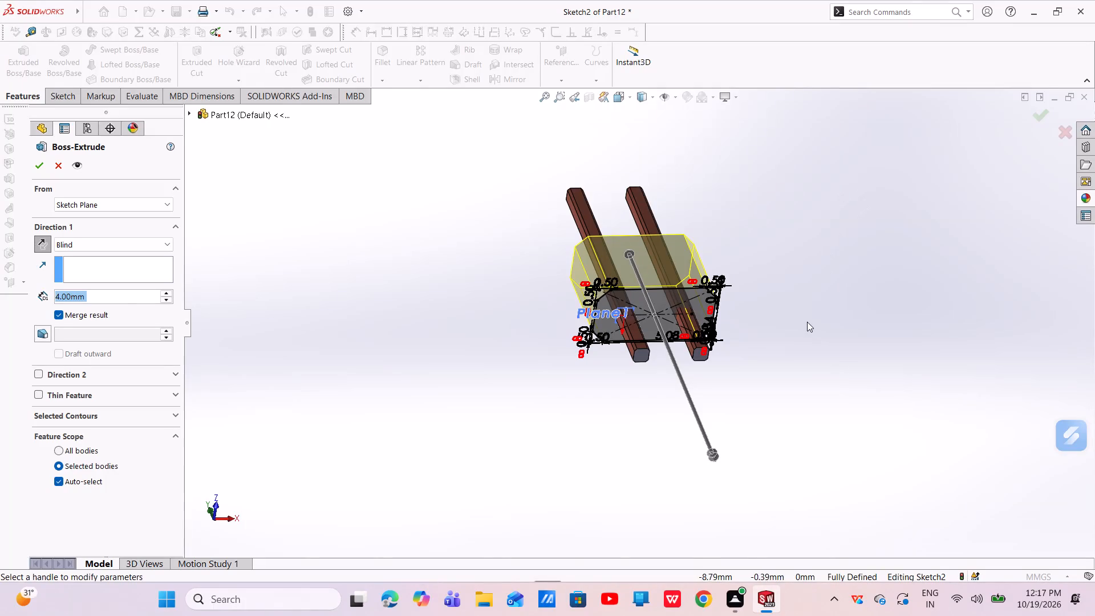
Set the housing extrusion's blind depth to 2.50 mm, directed toward the longer portion of the pins, and complete the boss.
{"action": "left_click", "coordinate": [47, 241]}
{"action": "left_click", "coordinate": [47, 241]}
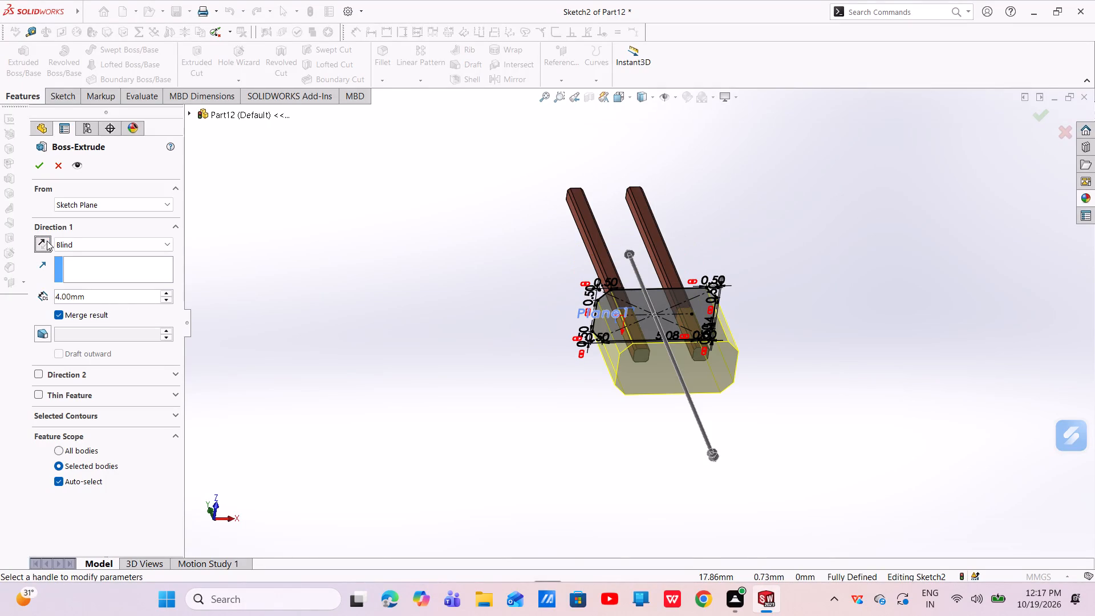
{"action": "left_click_drag", "start_coordinate": [91, 301], "coordinate": [76, 296]}
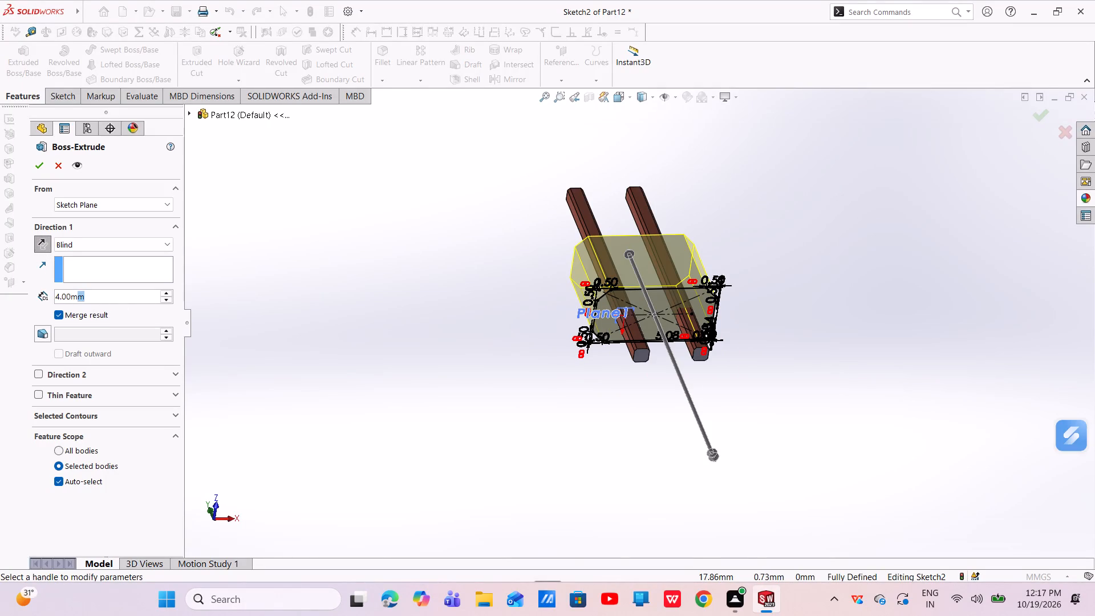
{"action": "left_click_drag", "start_coordinate": [76, 296], "coordinate": [52, 299]}
{"action": "key", "text": "BackSpace"}
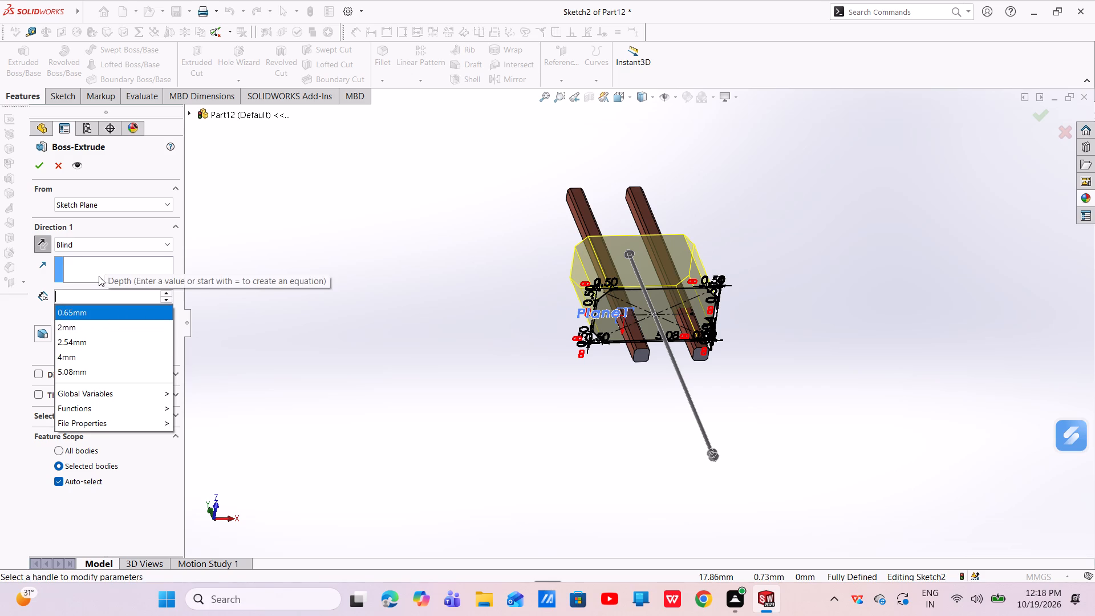
{"action": "type", "text": "2.50"}
{"action": "key", "text": "Return"}
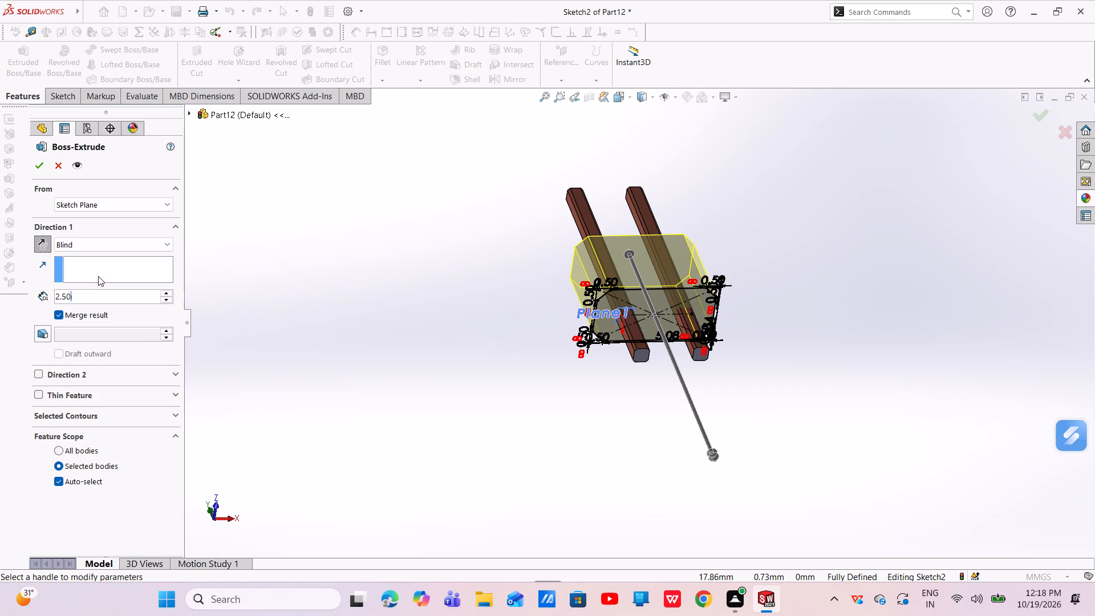
{"action": "left_click", "coordinate": [34, 172]}
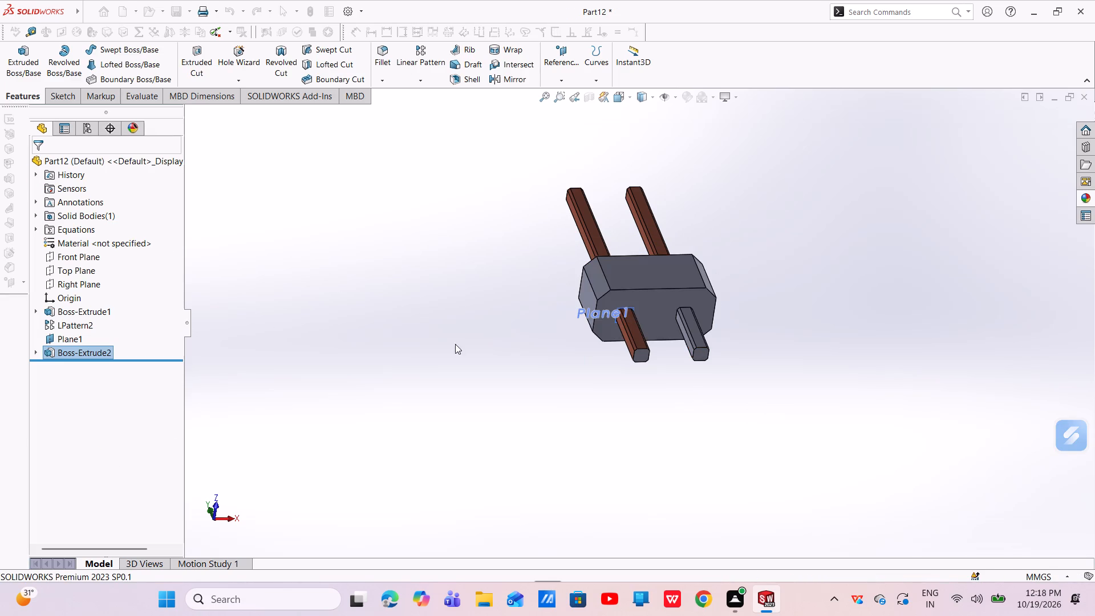
Select the grey side and chamfer faces of the patterned pin's short end and apply polished copper, choosing the body as target.
{"action": "scroll", "coordinate": [652, 328], "scroll_direction": "down", "scroll_amount": 3}
{"action": "middle_click_drag", "start_coordinate": [659, 326], "coordinate": [605, 385]}
{"action": "scroll", "coordinate": [593, 387], "scroll_direction": "up", "scroll_amount": 2}
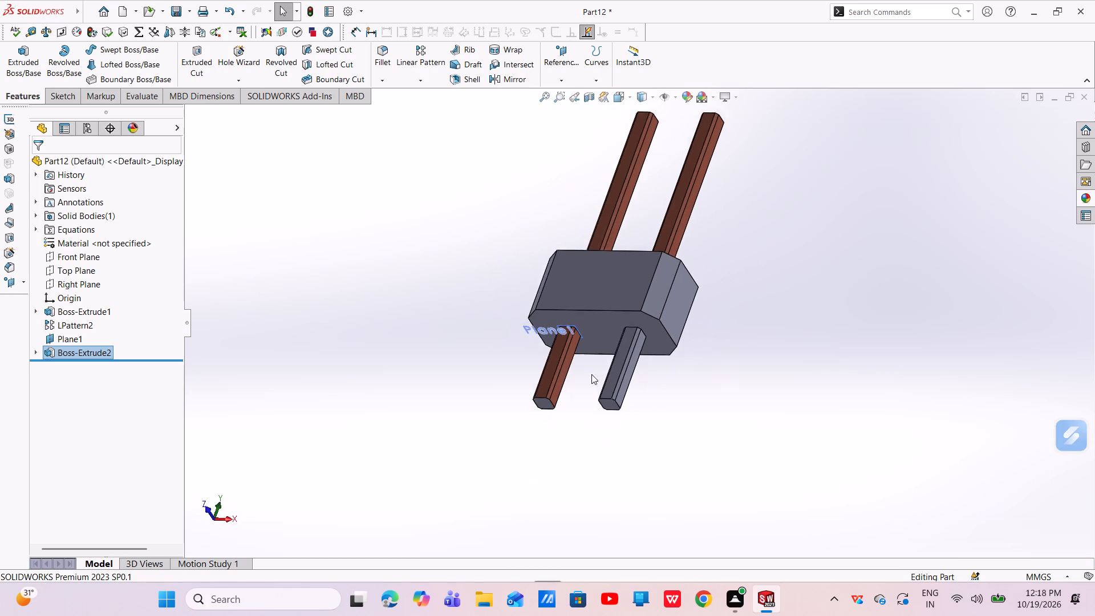
{"action": "scroll", "coordinate": [591, 374], "scroll_direction": "up", "scroll_amount": 1}
{"action": "scroll", "coordinate": [662, 309], "scroll_direction": "down", "scroll_amount": 1}
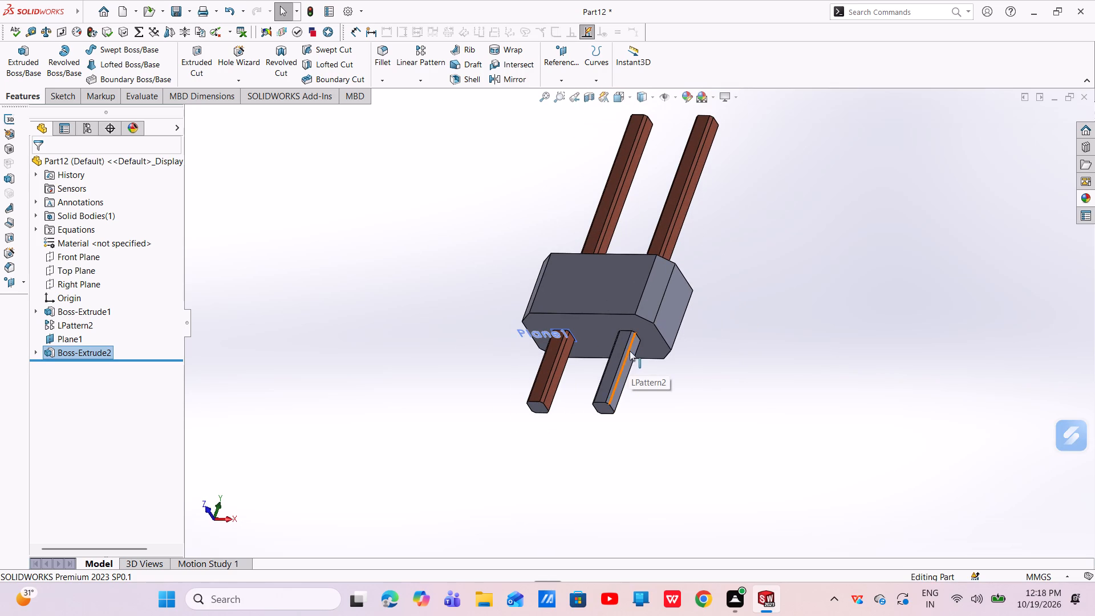
{"action": "scroll", "coordinate": [607, 367], "scroll_direction": "down", "scroll_amount": 5}
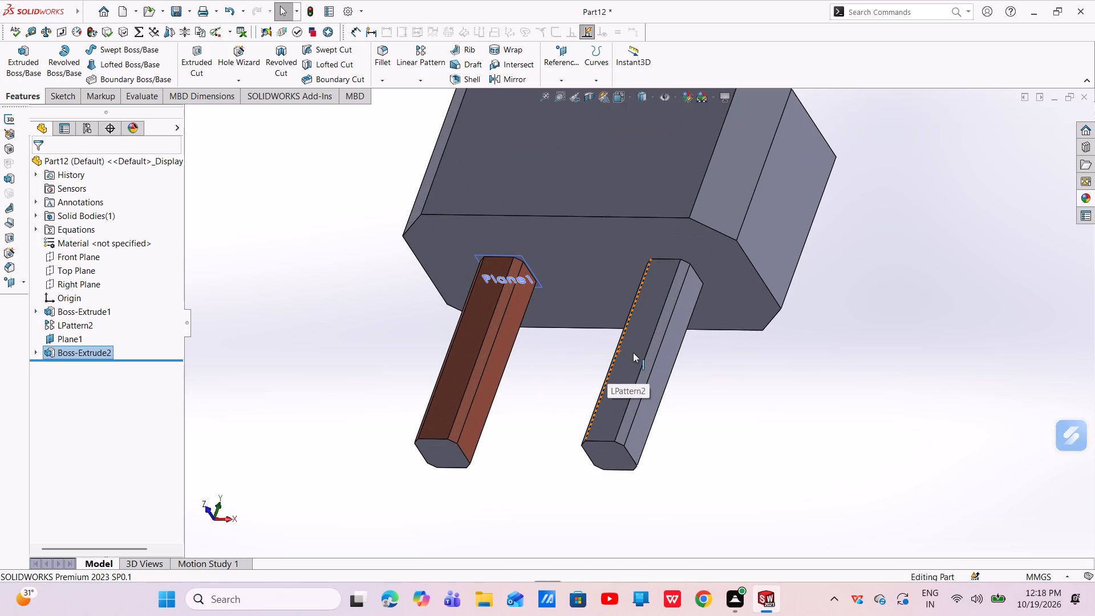
{"action": "left_click", "coordinate": [654, 319]}
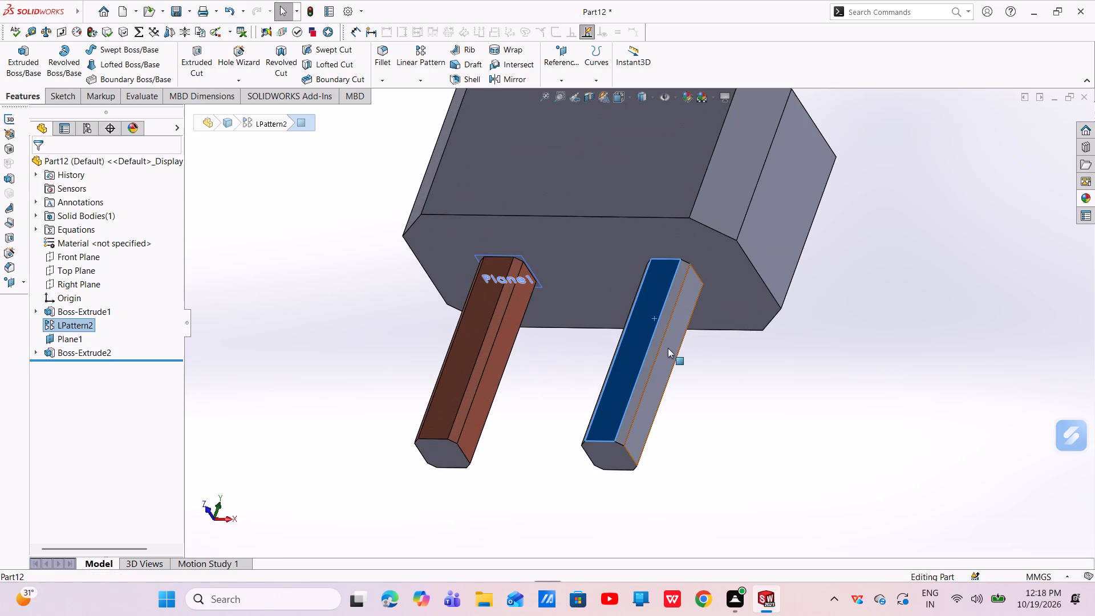
{"action": "left_click", "coordinate": [661, 333], "text": "ctrl"}
{"action": "left_click", "coordinate": [664, 338], "text": "ctrl"}
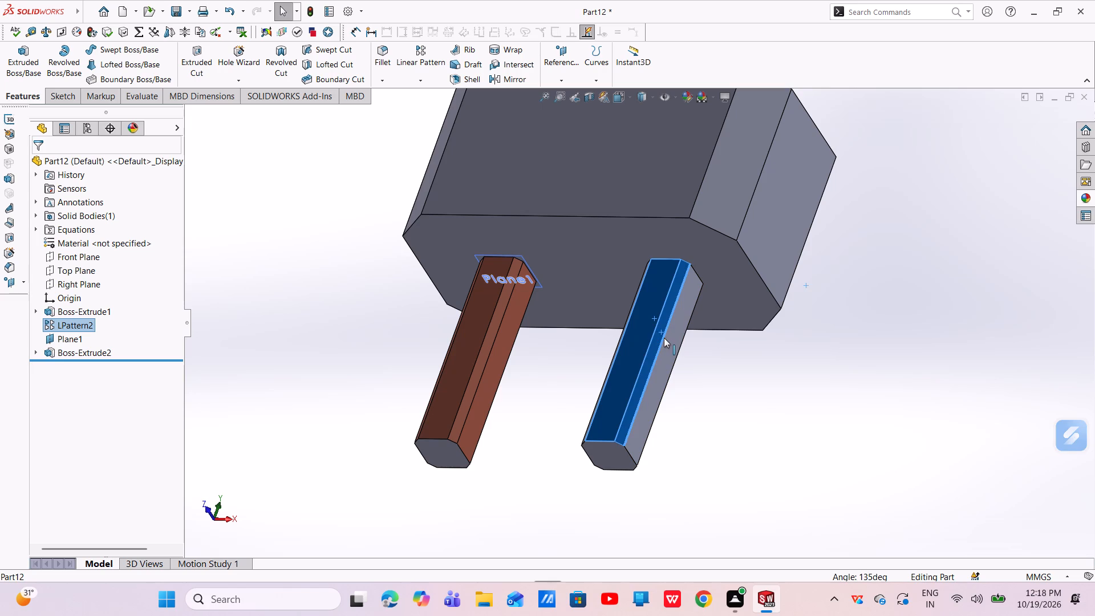
{"action": "left_click", "coordinate": [669, 344], "text": "ctrl"}
{"action": "middle_click_drag", "start_coordinate": [669, 344], "coordinate": [741, 222]}
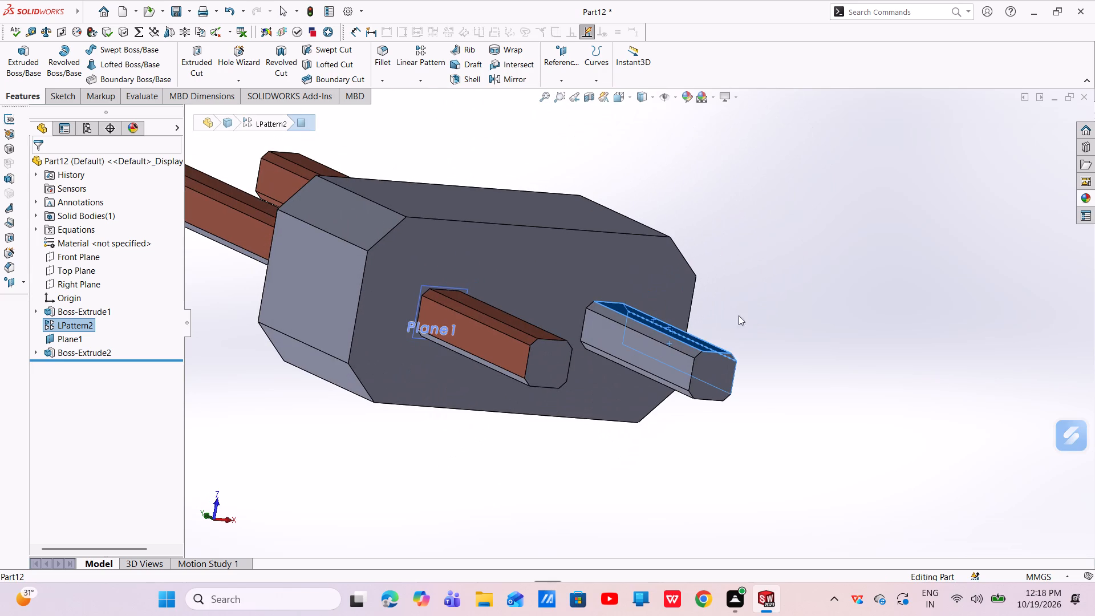
{"action": "left_click", "coordinate": [679, 343], "text": "ctrl"}
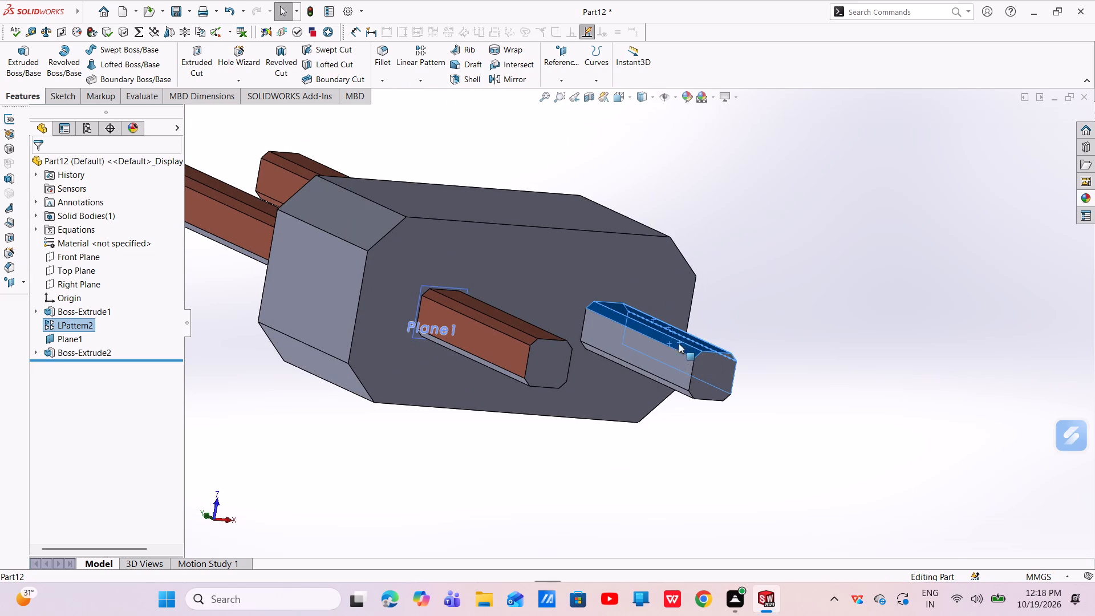
{"action": "left_click", "coordinate": [663, 365], "text": "ctrl"}
{"action": "middle_click_drag", "start_coordinate": [671, 384], "coordinate": [663, 289]}
{"action": "scroll", "coordinate": [663, 315], "scroll_direction": "up", "scroll_amount": 1}
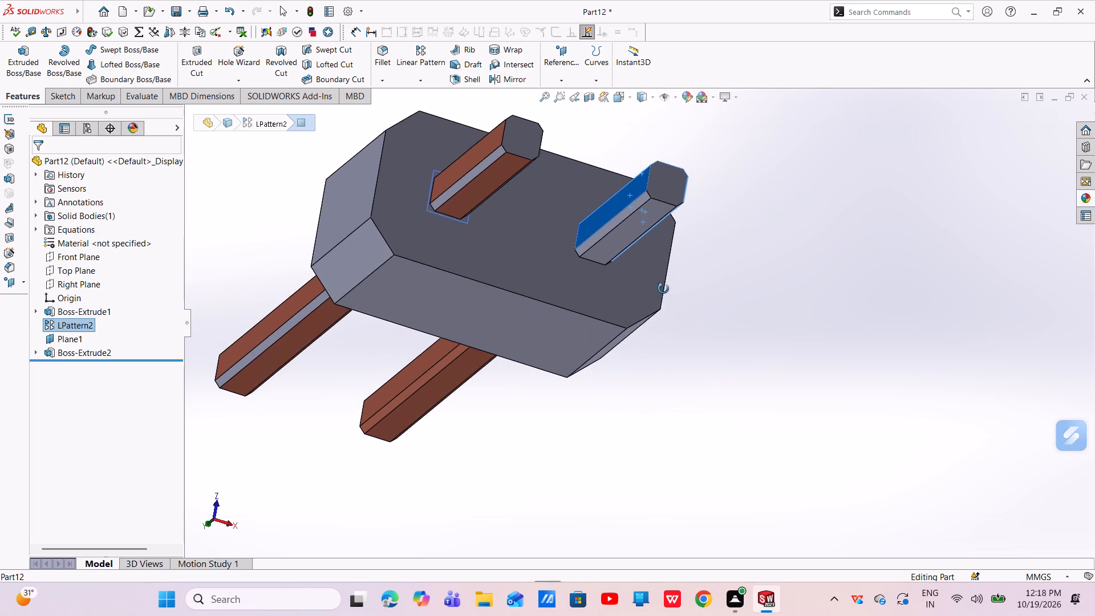
{"action": "middle_click_drag", "start_coordinate": [663, 289], "coordinate": [663, 286]}
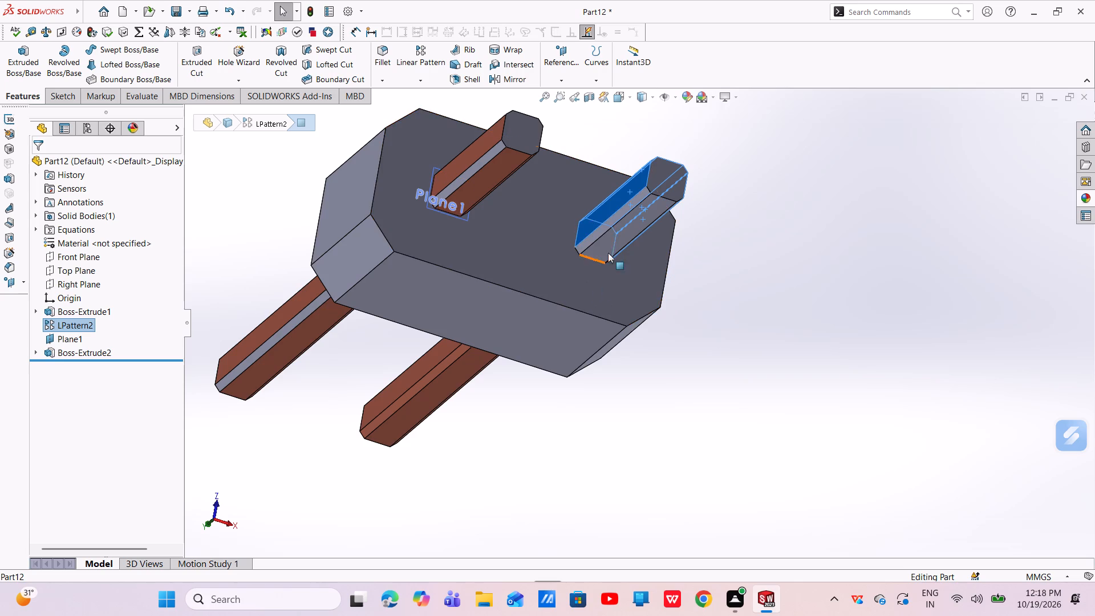
{"action": "scroll", "coordinate": [623, 219], "scroll_direction": "down", "scroll_amount": 4}
{"action": "left_click", "coordinate": [629, 220], "text": "ctrl"}
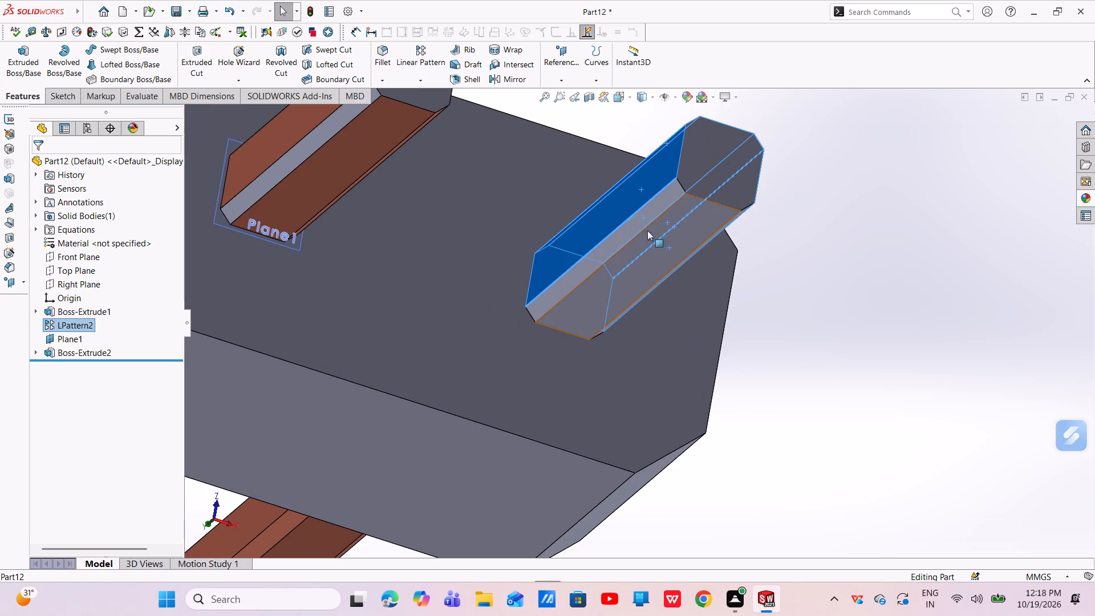
{"action": "left_click", "coordinate": [647, 218], "text": "ctrl"}
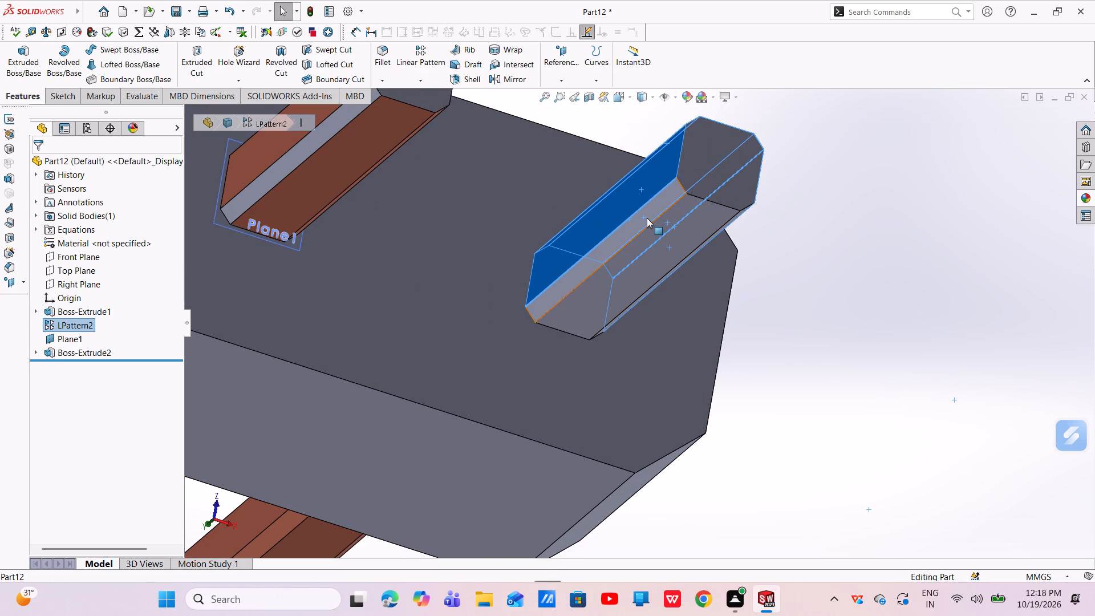
{"action": "left_click", "coordinate": [656, 232], "text": "ctrl"}
{"action": "middle_click_drag", "start_coordinate": [707, 253], "coordinate": [648, 196], "text": "ctrl"}
{"action": "scroll", "coordinate": [654, 206], "scroll_direction": "up", "scroll_amount": 2}
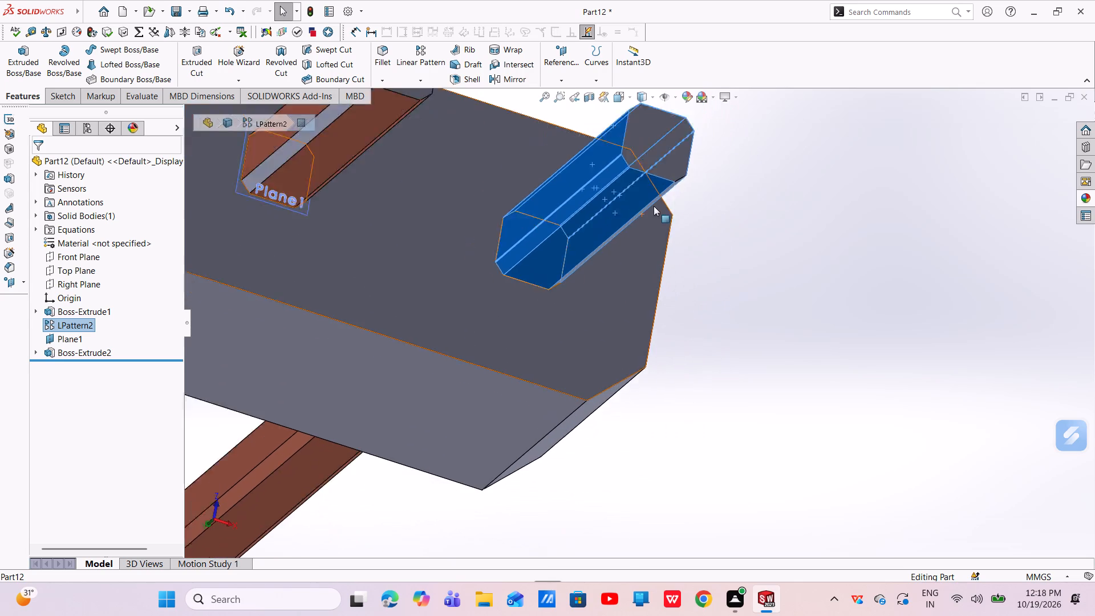
{"action": "scroll", "coordinate": [654, 206], "scroll_direction": "up", "scroll_amount": 1}
{"action": "middle_click_drag", "start_coordinate": [646, 210], "coordinate": [593, 195]}
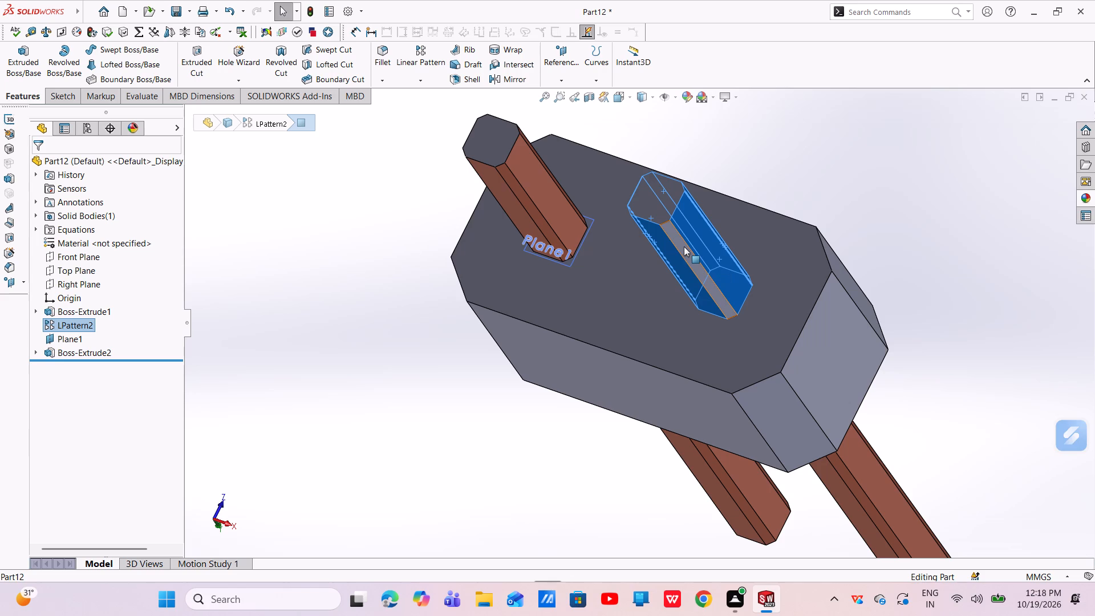
{"action": "left_click", "coordinate": [684, 246], "text": "ctrl"}
{"action": "left_click", "coordinate": [1088, 200]}
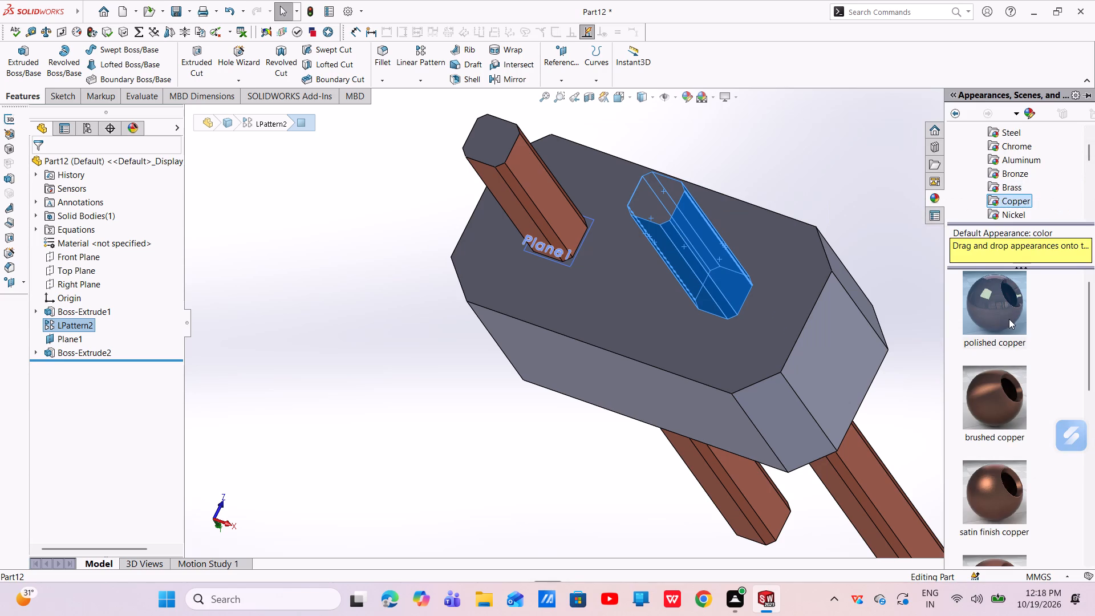
{"action": "left_click_drag", "start_coordinate": [1008, 316], "coordinate": [741, 261]}
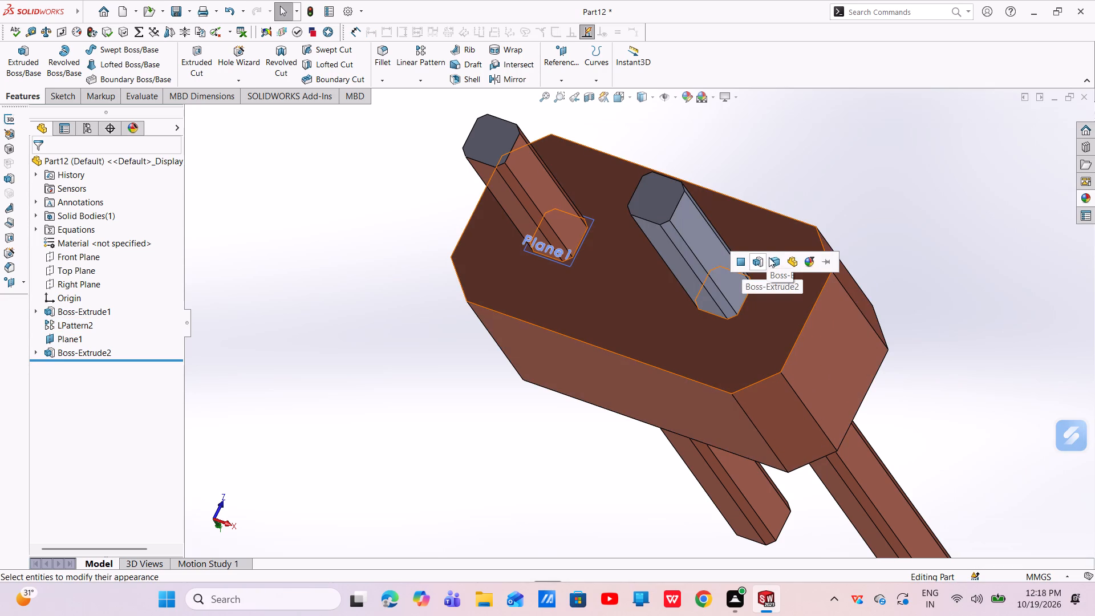
{"action": "left_click", "coordinate": [772, 258]}
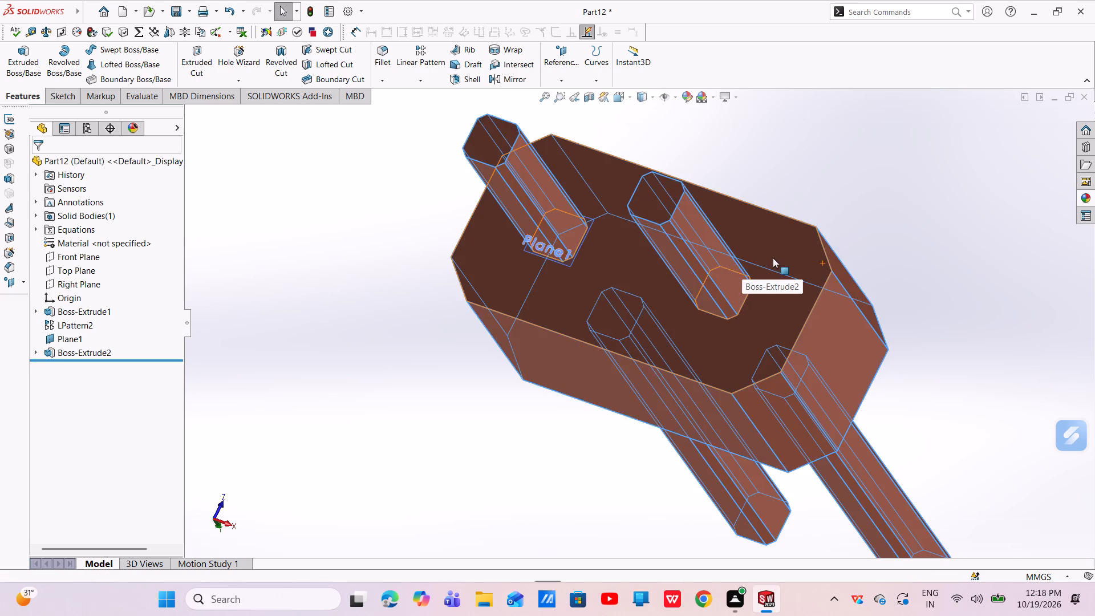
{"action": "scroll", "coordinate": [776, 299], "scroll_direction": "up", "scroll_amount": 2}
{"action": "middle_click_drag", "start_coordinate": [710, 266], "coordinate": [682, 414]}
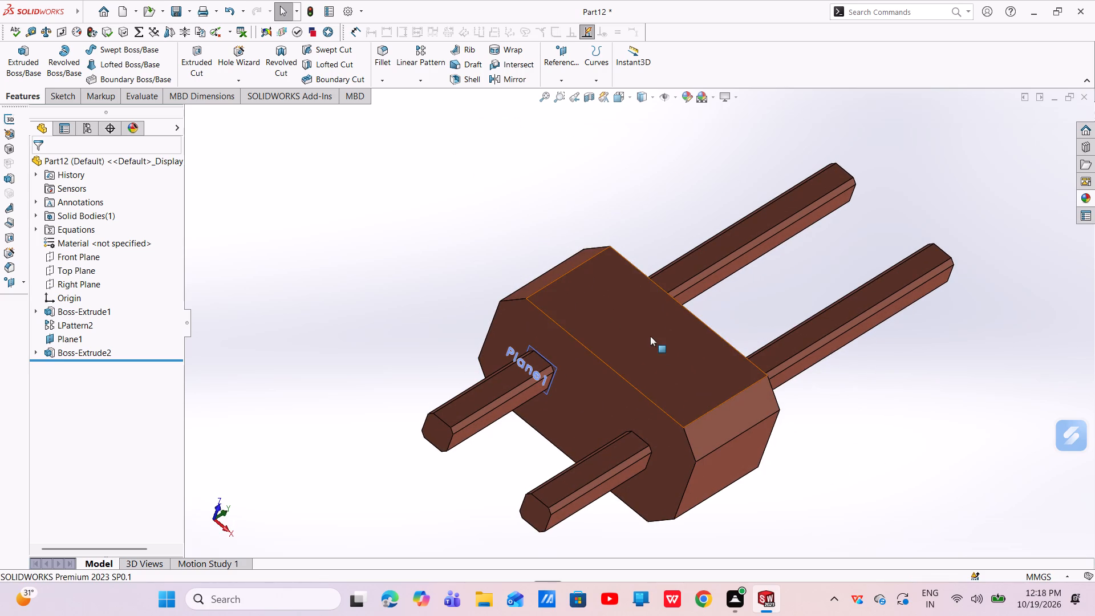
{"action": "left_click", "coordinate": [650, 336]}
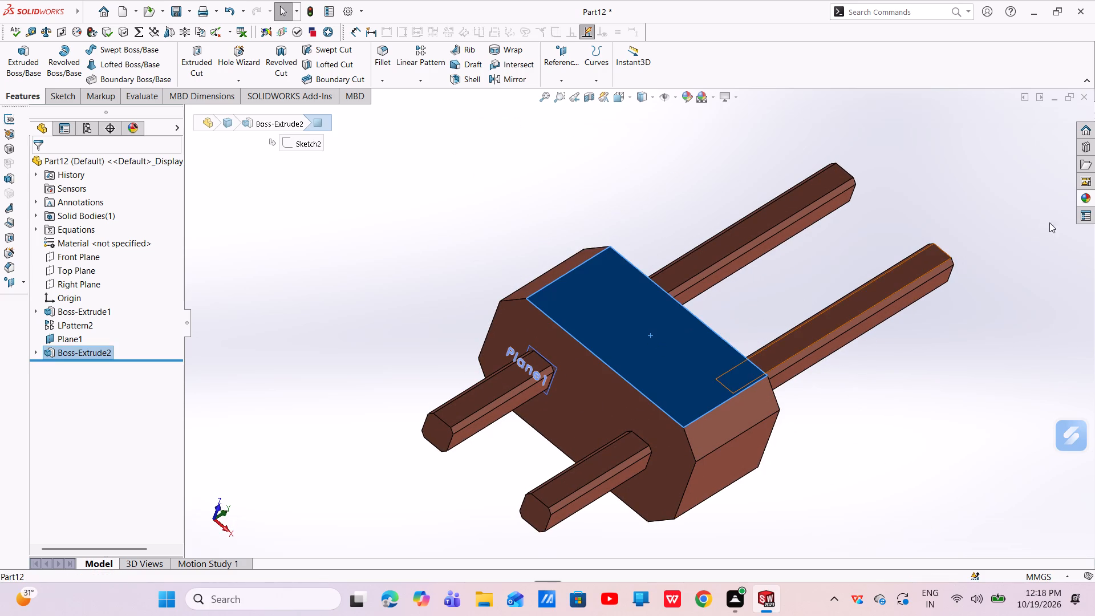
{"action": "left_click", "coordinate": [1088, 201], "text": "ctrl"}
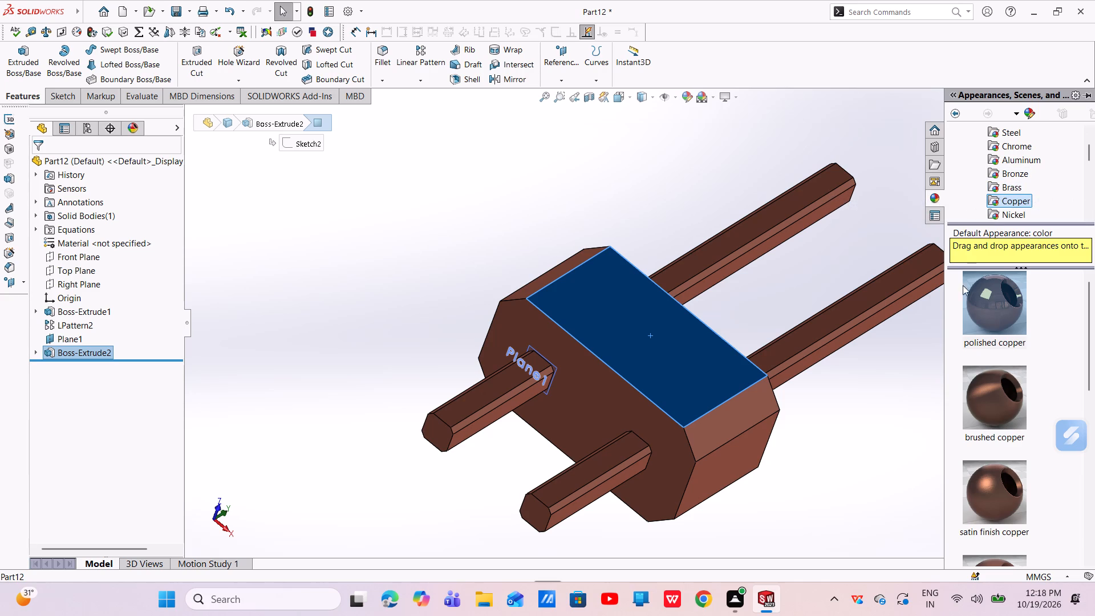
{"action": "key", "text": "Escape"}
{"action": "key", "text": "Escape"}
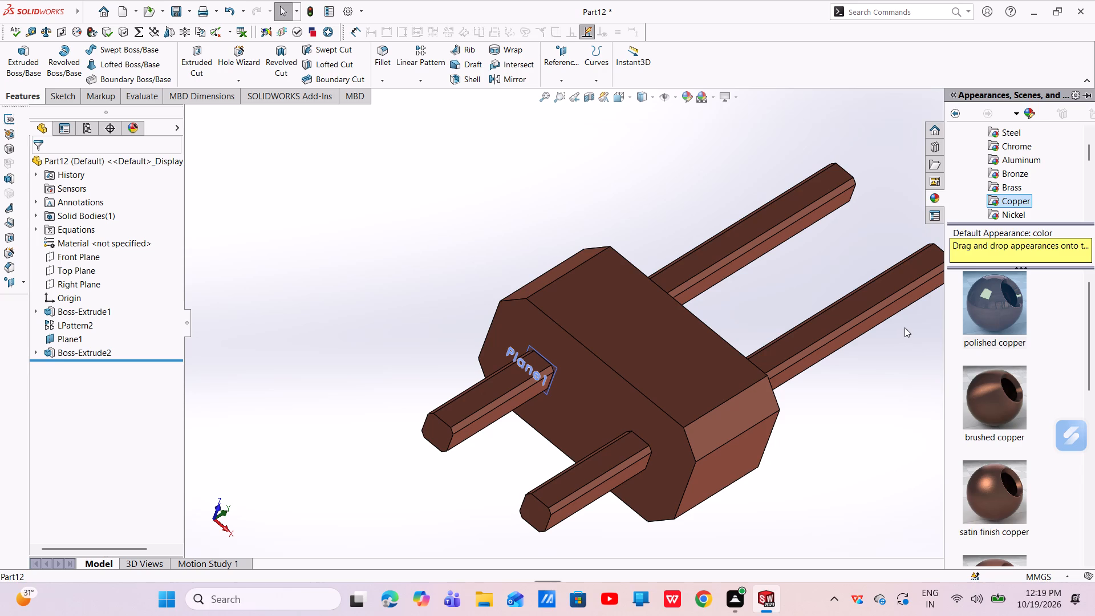
Undo the polished copper appearance applied to the whole body.
{"action": "key", "text": "ctrl+z"}
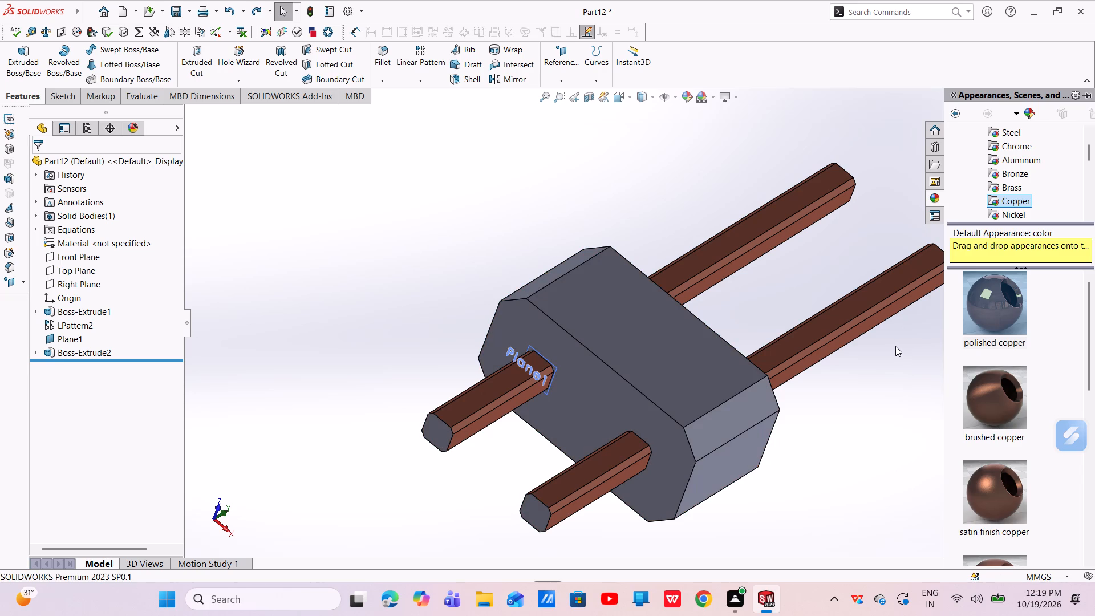
Apply polished copper to the entire original pin feature, Boss-Extrude1, to cover its grey chamfer strip and end faces.
{"action": "middle_click_drag", "start_coordinate": [542, 479], "coordinate": [600, 405]}
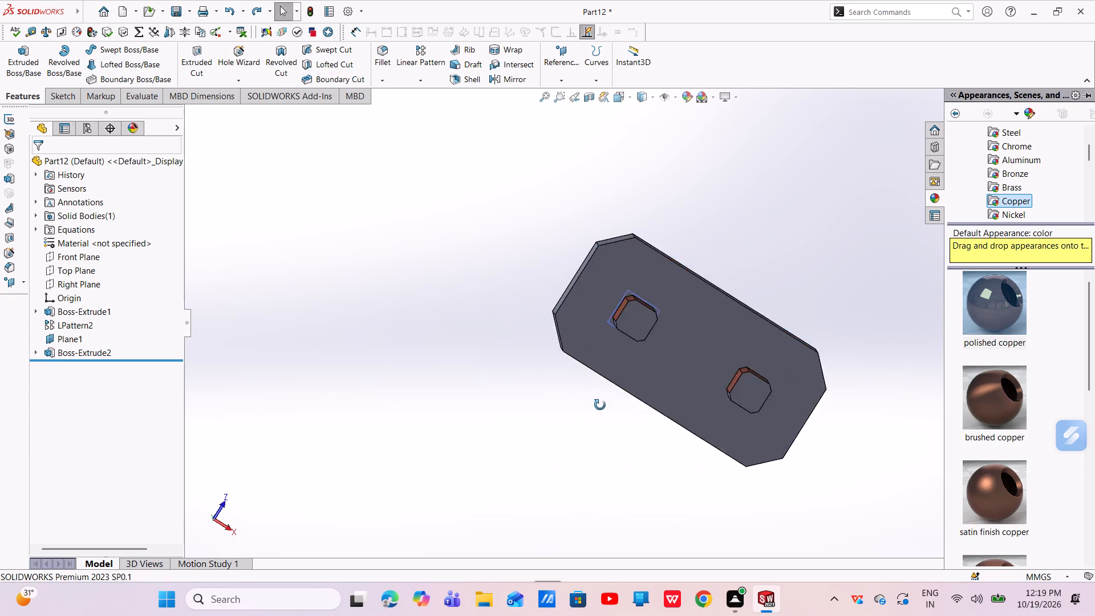
{"action": "middle_click_drag", "start_coordinate": [600, 405], "coordinate": [660, 329]}
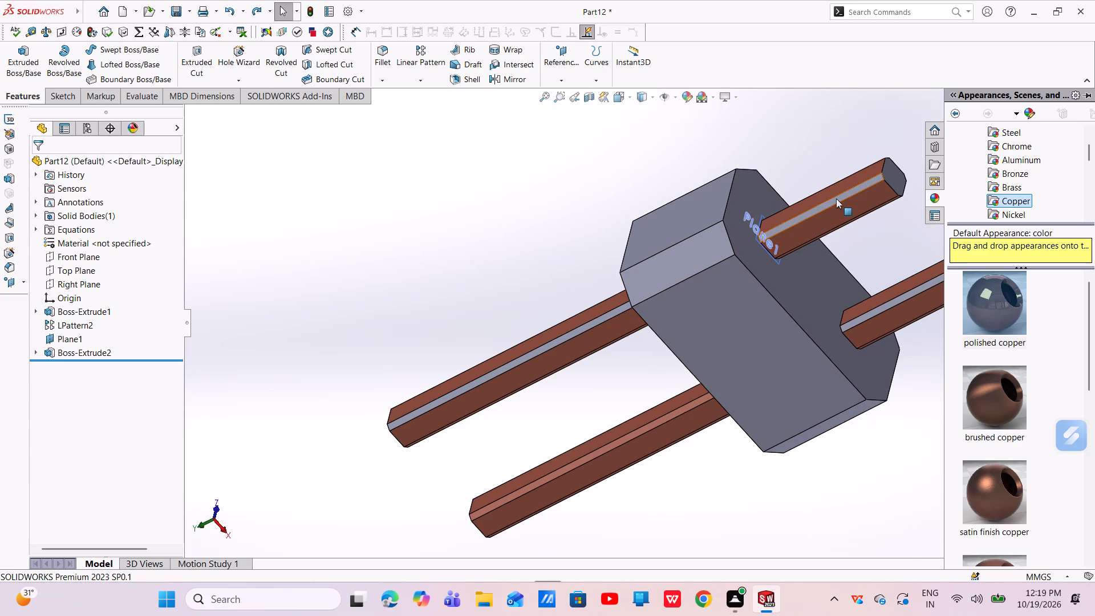
{"action": "left_click", "coordinate": [836, 198]}
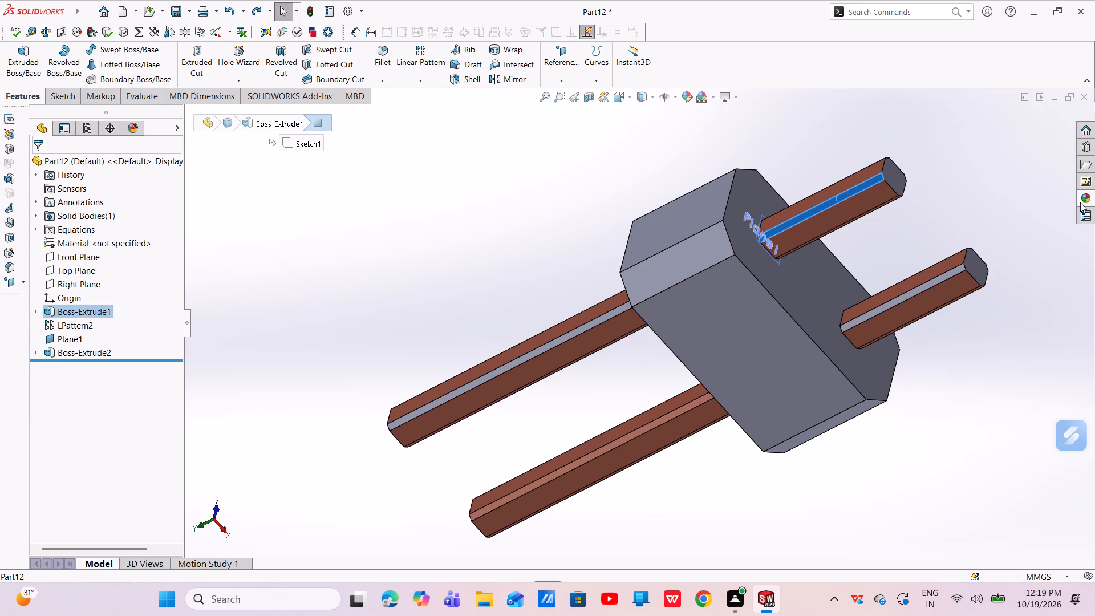
{"action": "left_click", "coordinate": [1094, 197], "text": "ctrl"}
{"action": "left_click", "coordinate": [988, 297]}
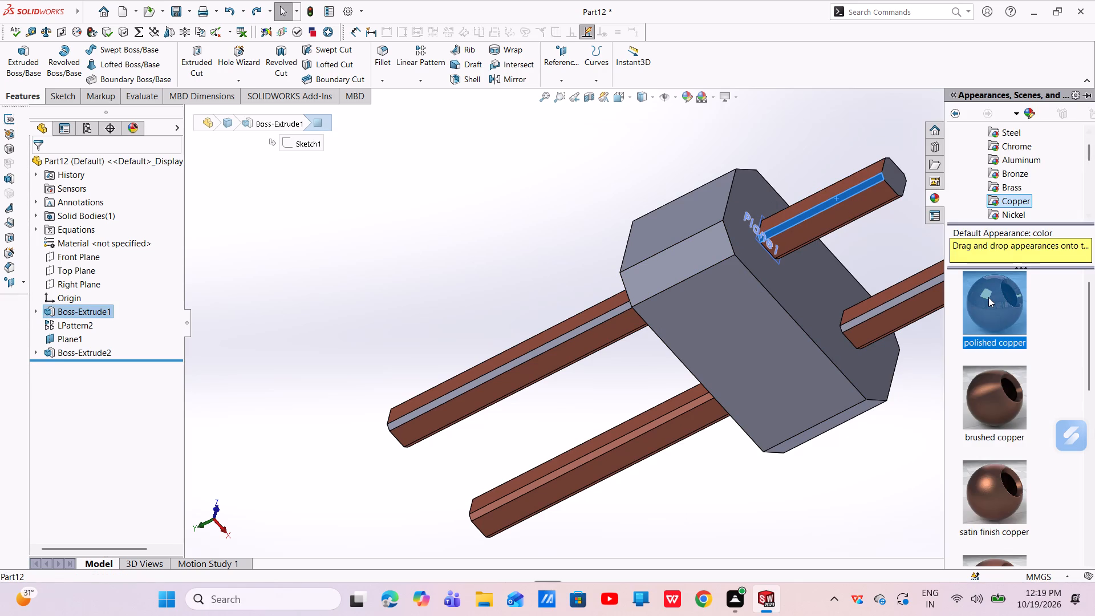
{"action": "left_click_drag", "start_coordinate": [985, 298], "coordinate": [844, 200]}
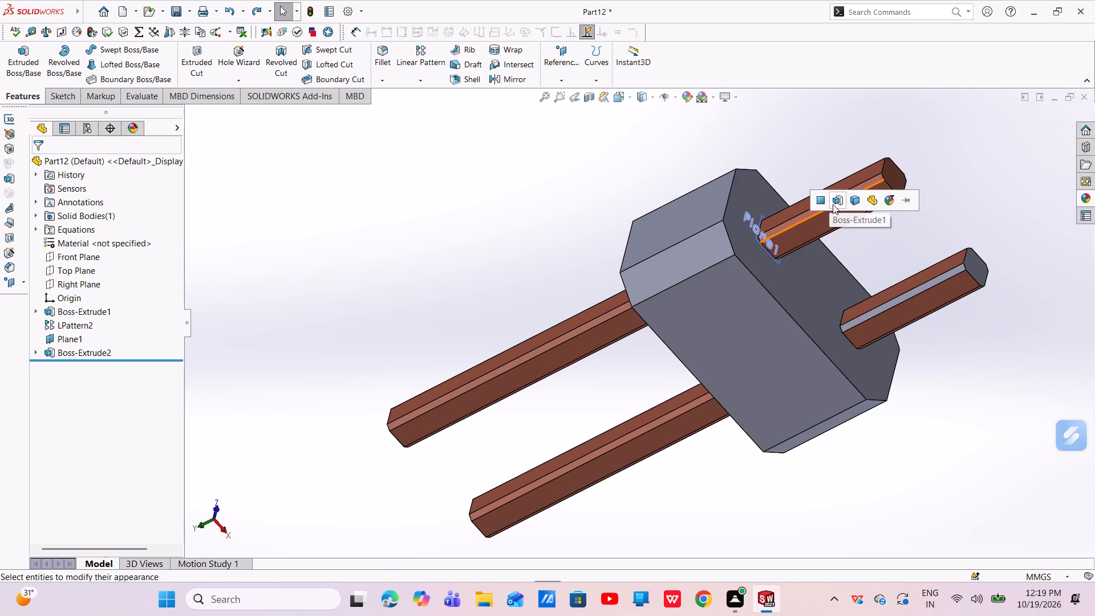
{"action": "left_click", "coordinate": [833, 204]}
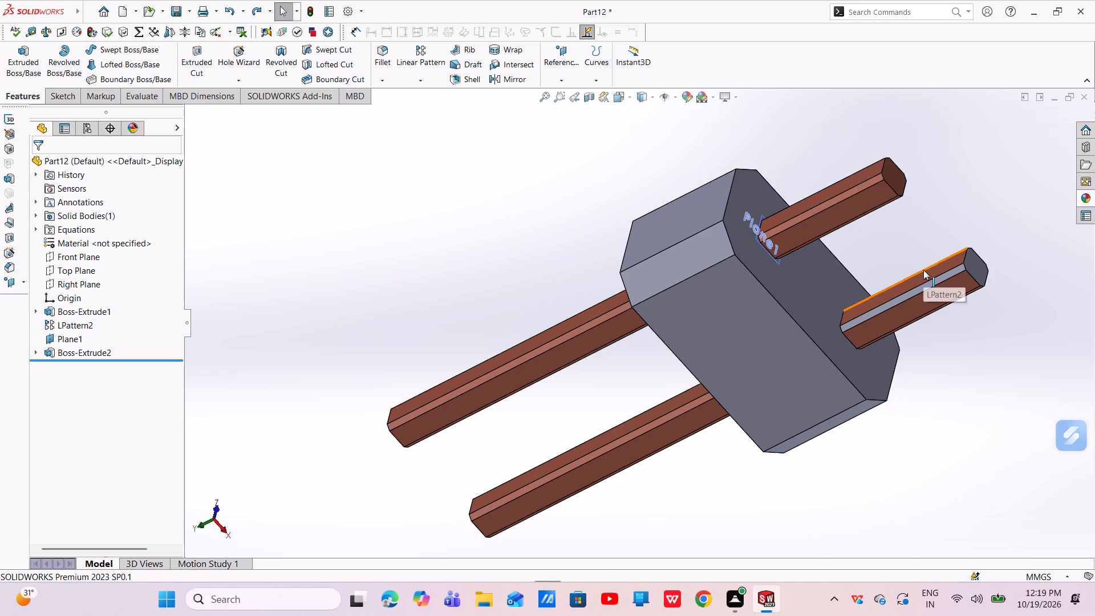
Apply polished copper to the remaining grey chamfer face on the patterned pin's short end.
{"action": "left_click", "coordinate": [1086, 198]}
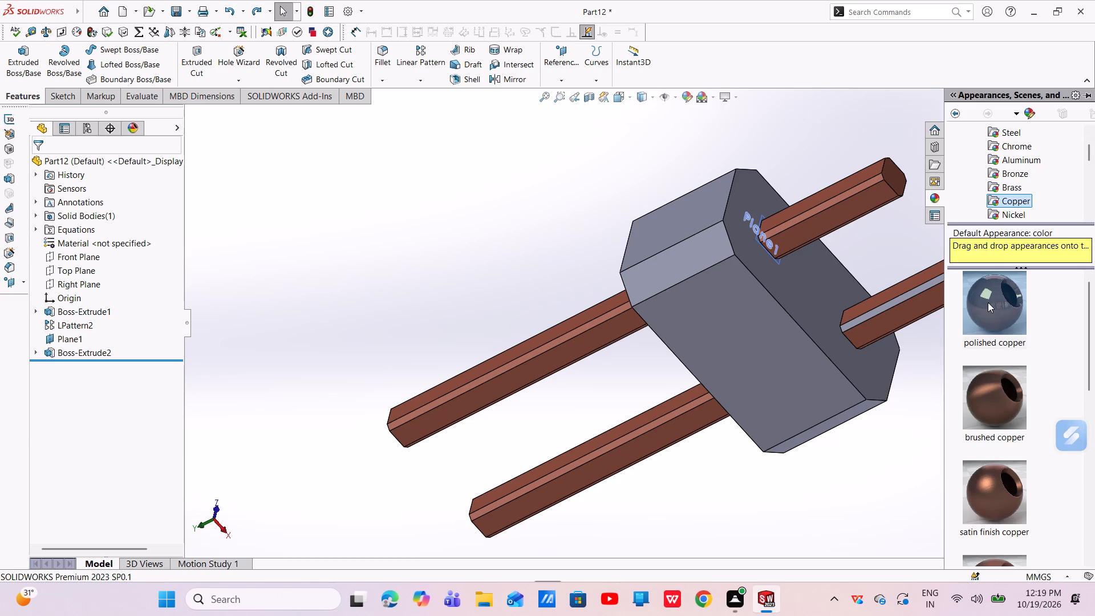
{"action": "left_click_drag", "start_coordinate": [988, 302], "coordinate": [924, 284]}
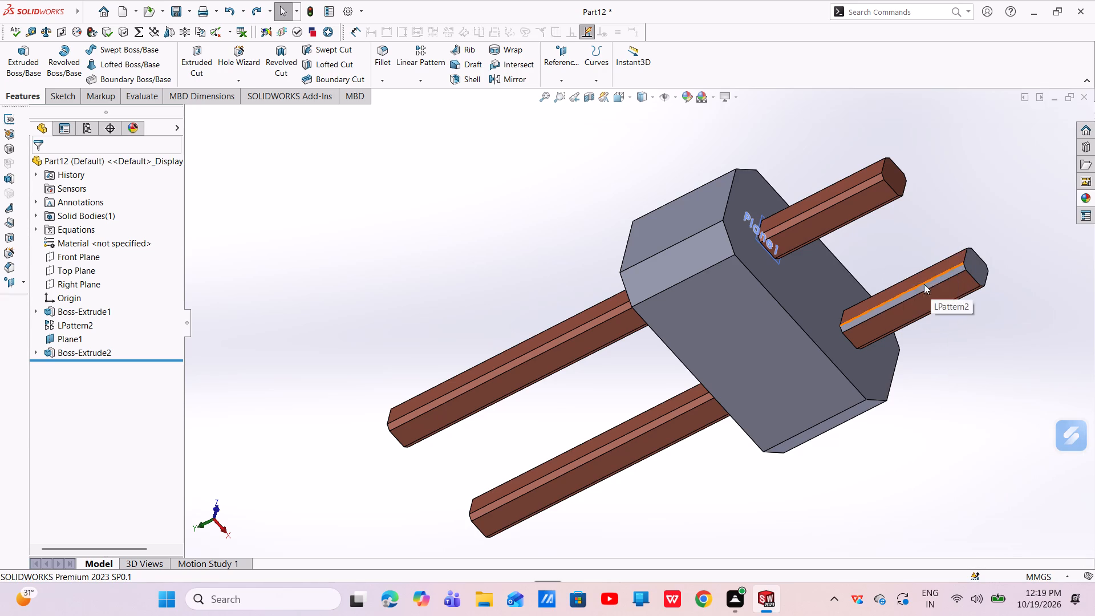
{"action": "left_click", "coordinate": [909, 281]}
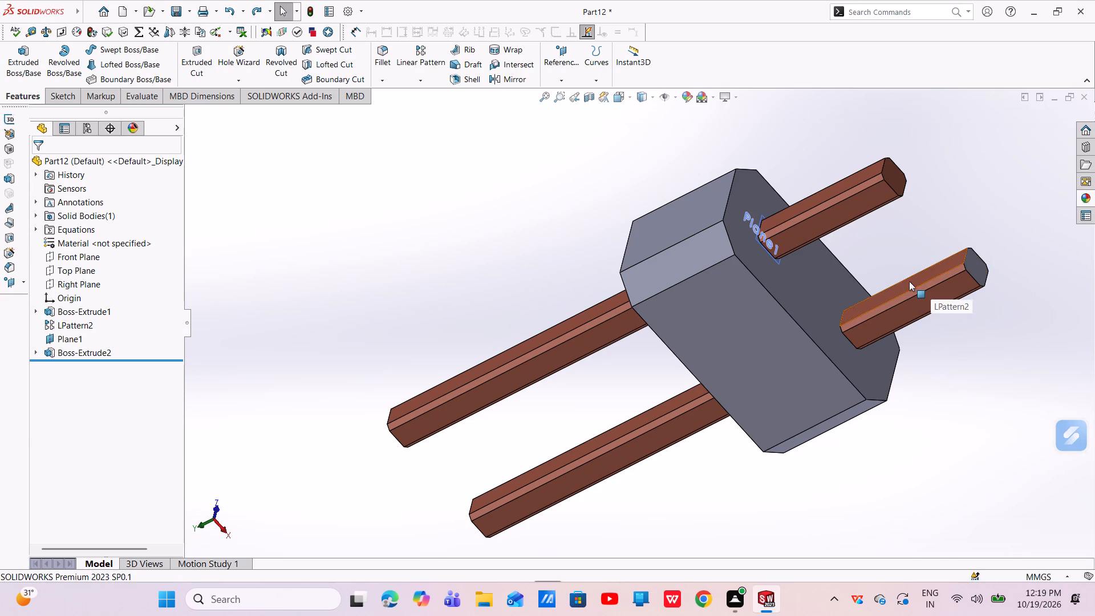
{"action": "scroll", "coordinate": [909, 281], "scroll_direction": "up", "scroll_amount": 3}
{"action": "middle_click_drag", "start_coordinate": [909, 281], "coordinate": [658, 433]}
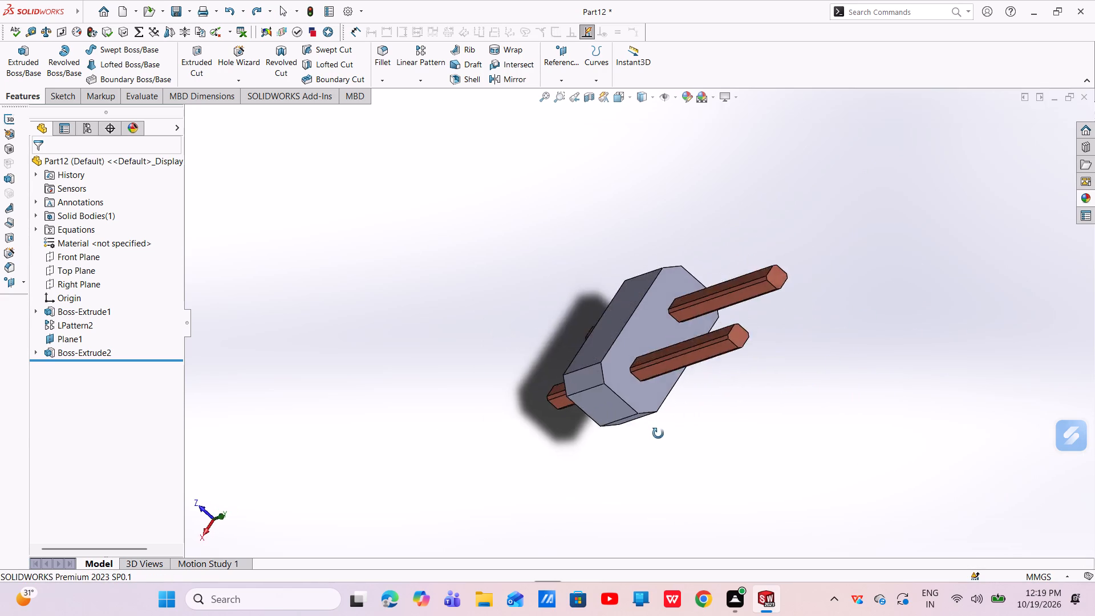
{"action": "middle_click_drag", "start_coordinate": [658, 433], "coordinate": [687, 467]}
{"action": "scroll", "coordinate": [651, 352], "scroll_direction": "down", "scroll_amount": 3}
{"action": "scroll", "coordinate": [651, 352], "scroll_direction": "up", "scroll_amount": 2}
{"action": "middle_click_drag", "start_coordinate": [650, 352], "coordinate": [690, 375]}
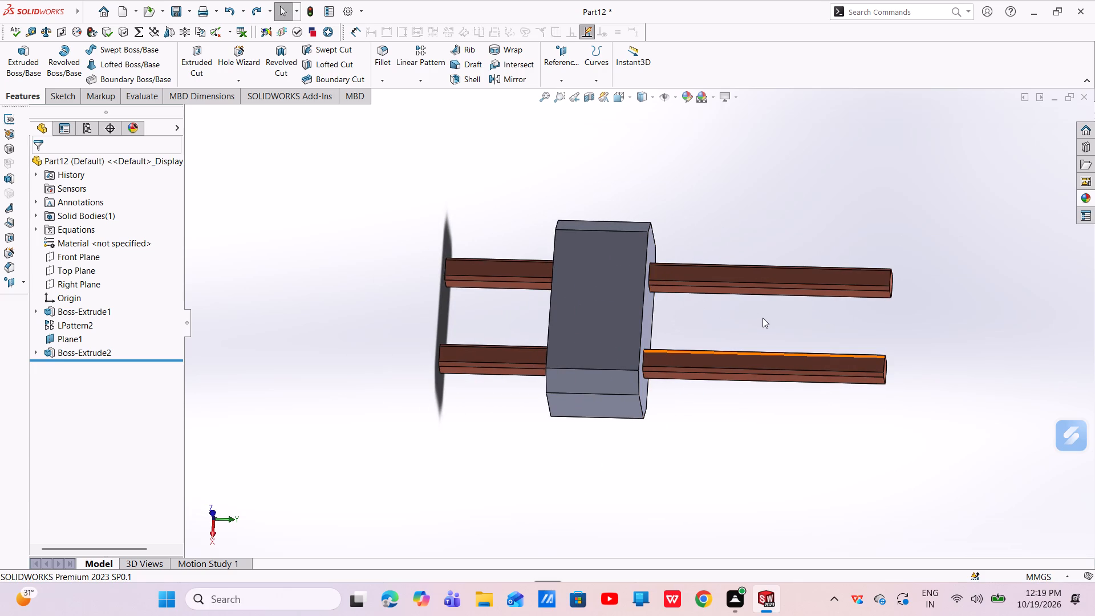
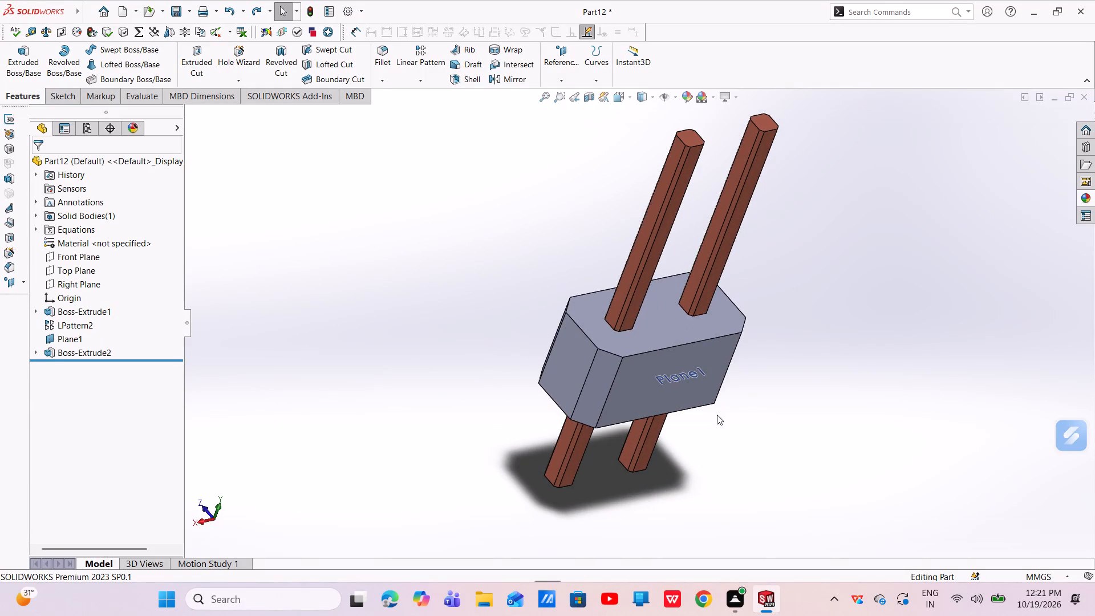
Apply the black standard colour to one long side face of the housing, as a face-level appearance.
{"action": "middle_click_drag", "start_coordinate": [715, 412], "coordinate": [691, 335]}
{"action": "scroll", "coordinate": [690, 331], "scroll_direction": "up", "scroll_amount": 1}
{"action": "scroll", "coordinate": [696, 351], "scroll_direction": "down", "scroll_amount": 2}
{"action": "middle_click_drag", "start_coordinate": [696, 351], "coordinate": [692, 303]}
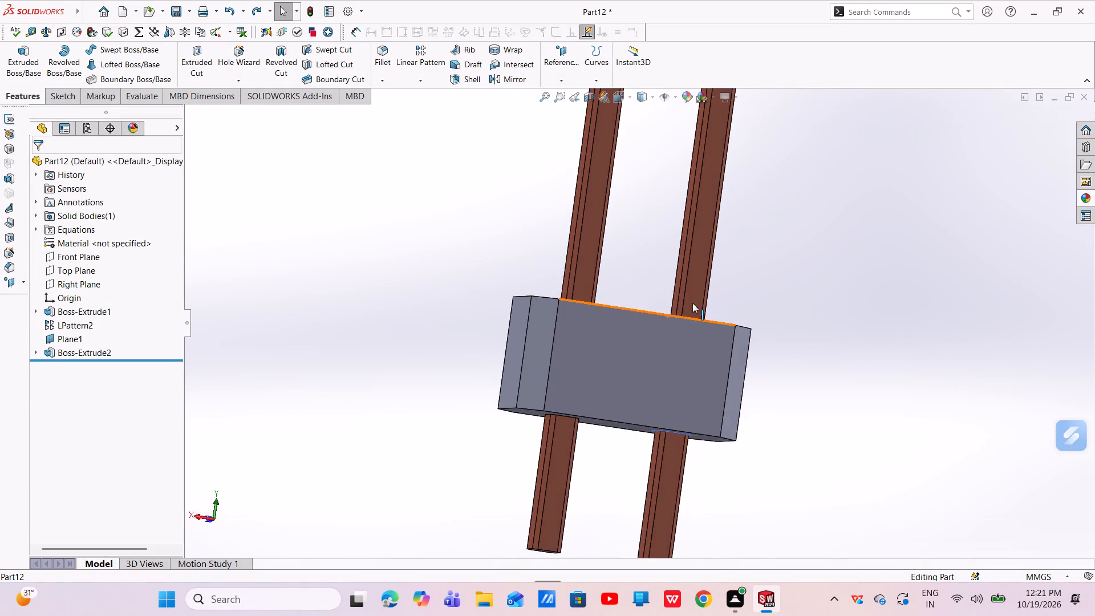
{"action": "scroll", "coordinate": [719, 337], "scroll_direction": "up", "scroll_amount": 3}
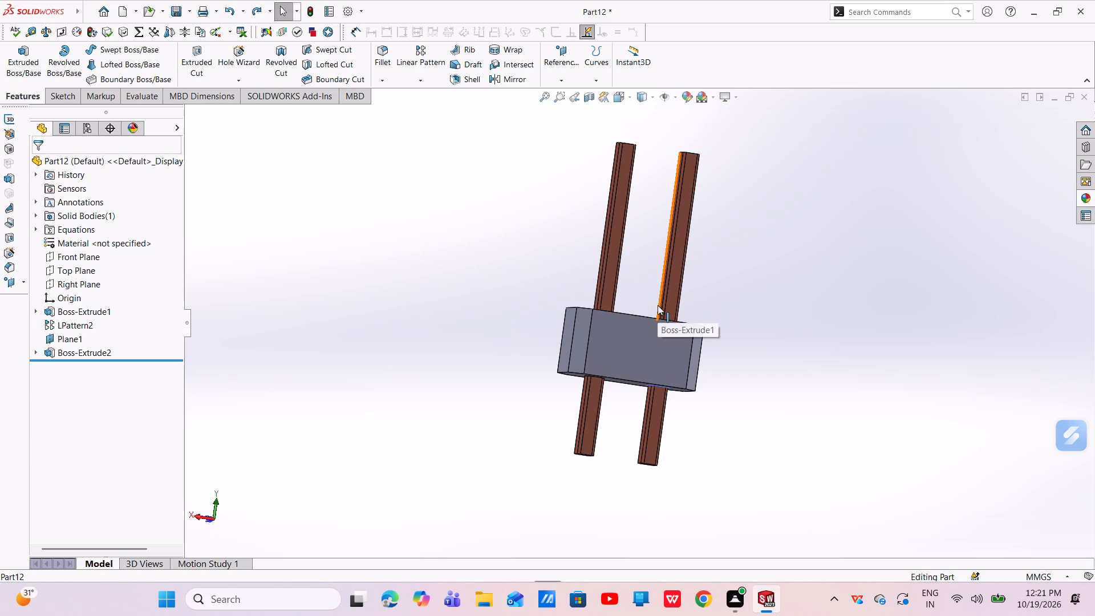
{"action": "left_click", "coordinate": [641, 336]}
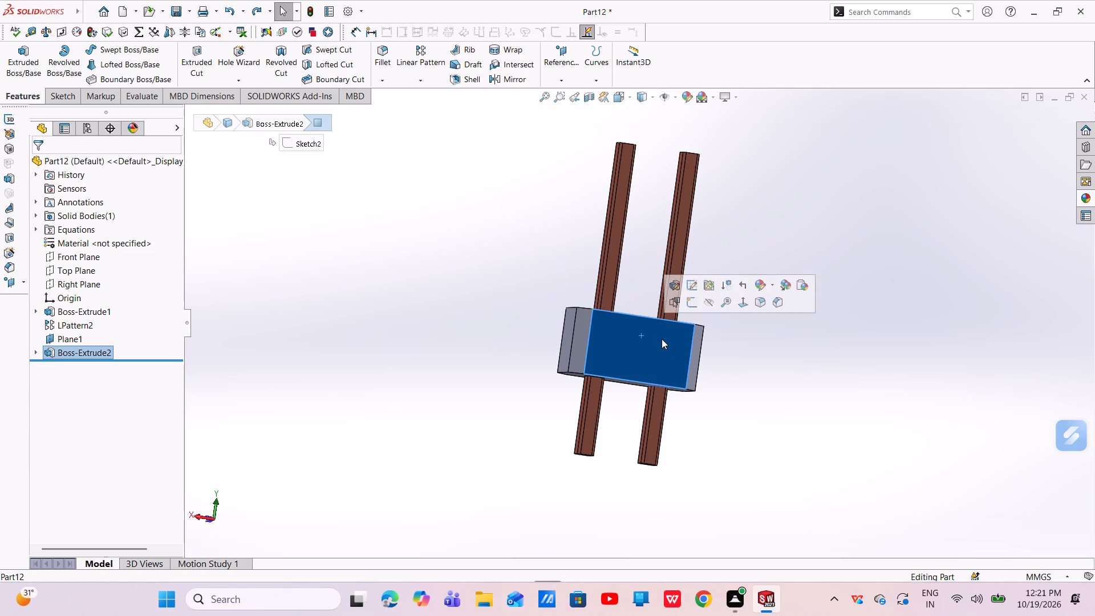
{"action": "scroll", "coordinate": [682, 355], "scroll_direction": "down", "scroll_amount": 2}
{"action": "right_click", "coordinate": [626, 335]}
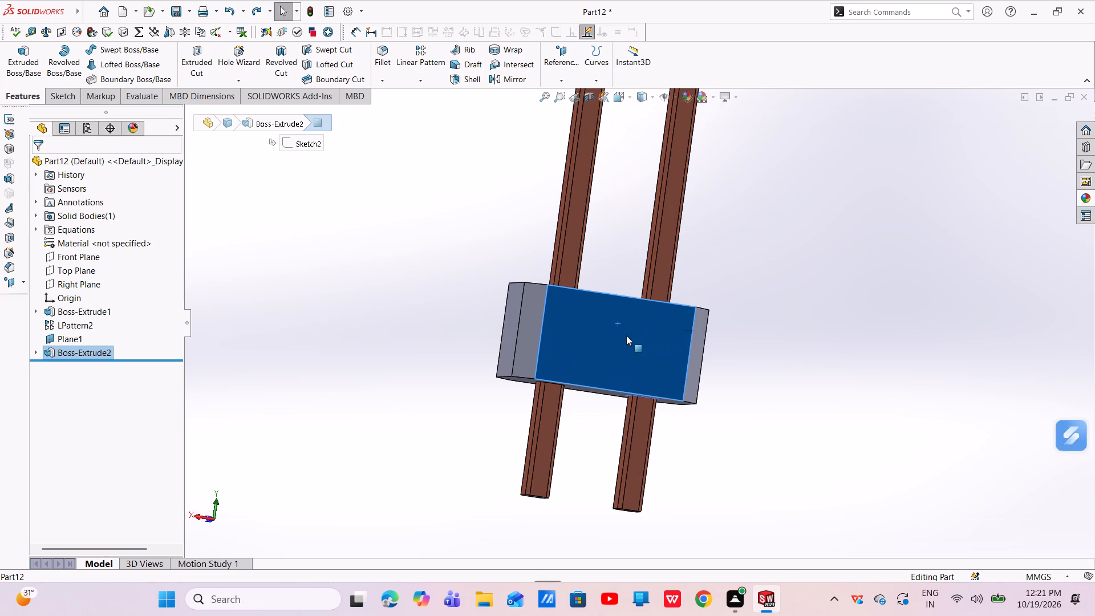
{"action": "left_click", "coordinate": [717, 301]}
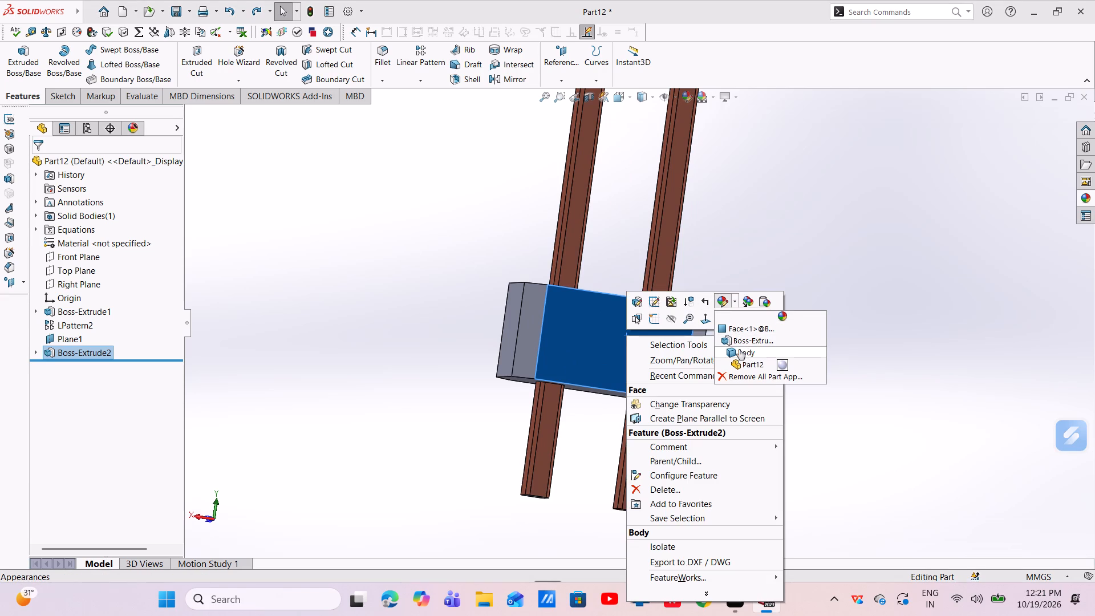
{"action": "left_click", "coordinate": [736, 327]}
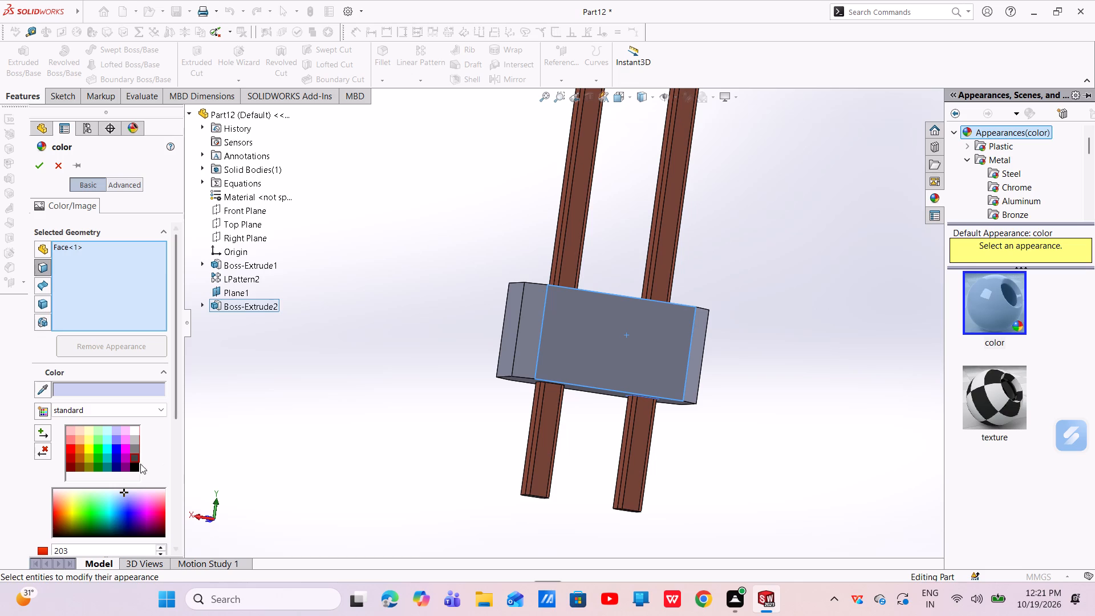
{"action": "left_click", "coordinate": [135, 465]}
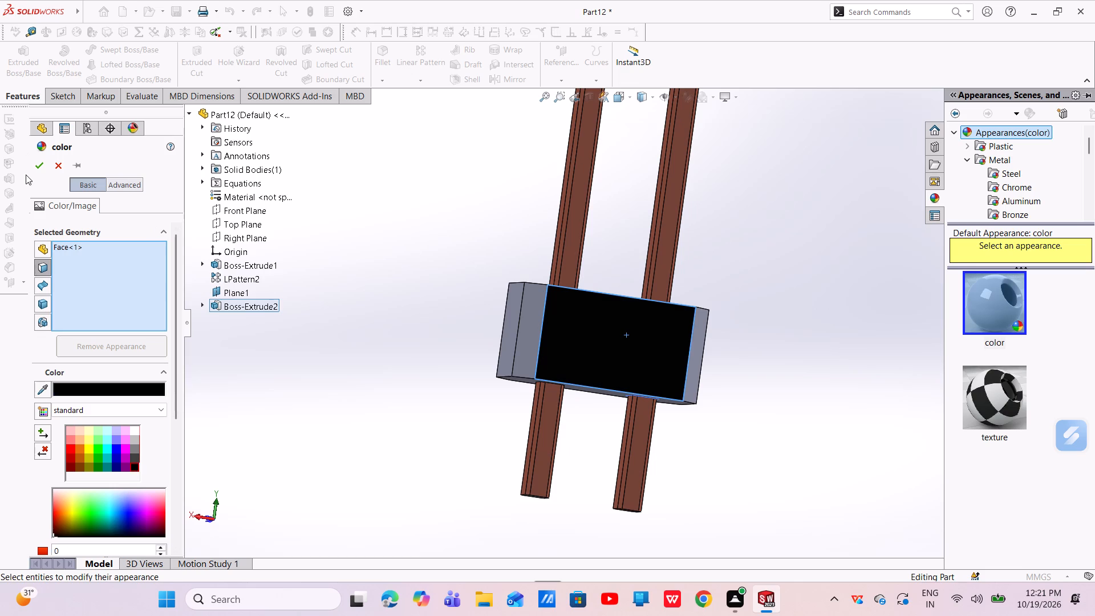
{"action": "right_click", "coordinate": [535, 315]}
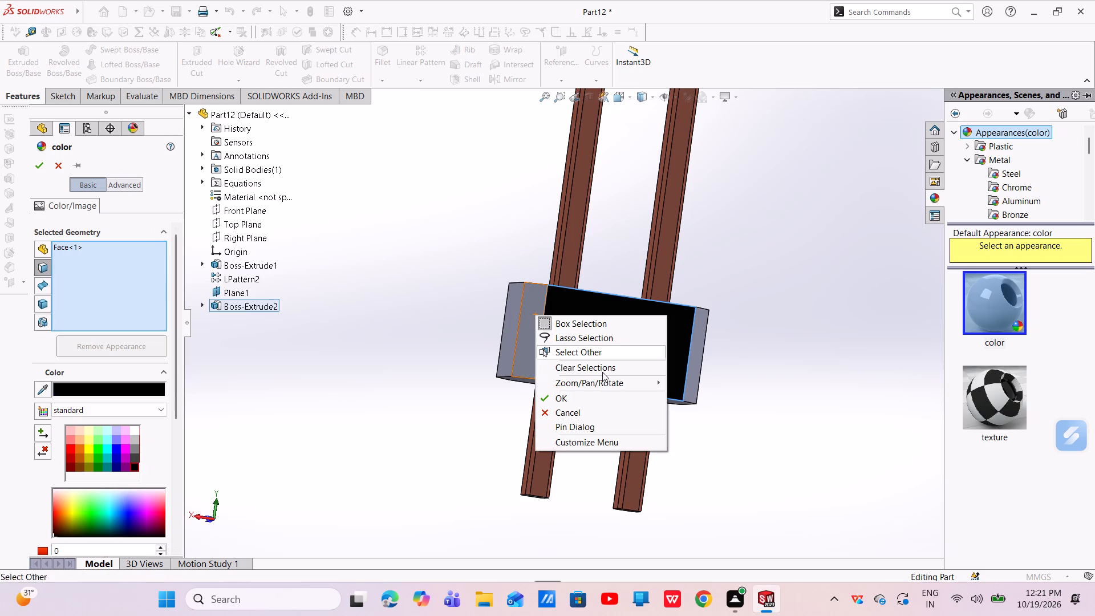
{"action": "left_click", "coordinate": [570, 398]}
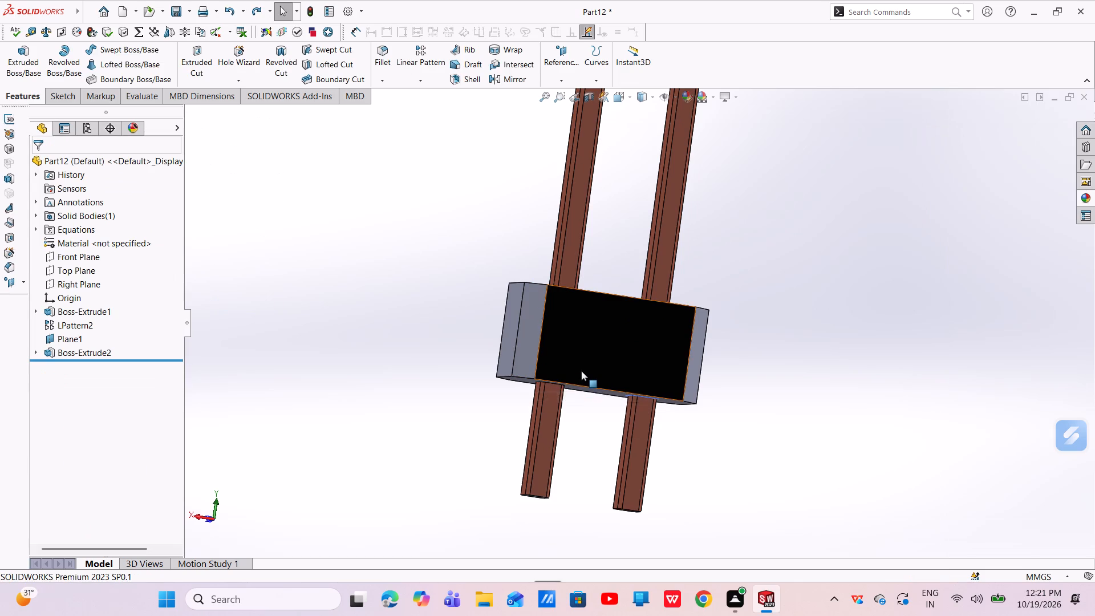
Select the housing's remaining side and chamfer faces plus both pin-side faces and colour them black at face level.
{"action": "scroll", "coordinate": [577, 371], "scroll_direction": "up", "scroll_amount": 1}
{"action": "middle_click_drag", "start_coordinate": [577, 371], "coordinate": [513, 491]}
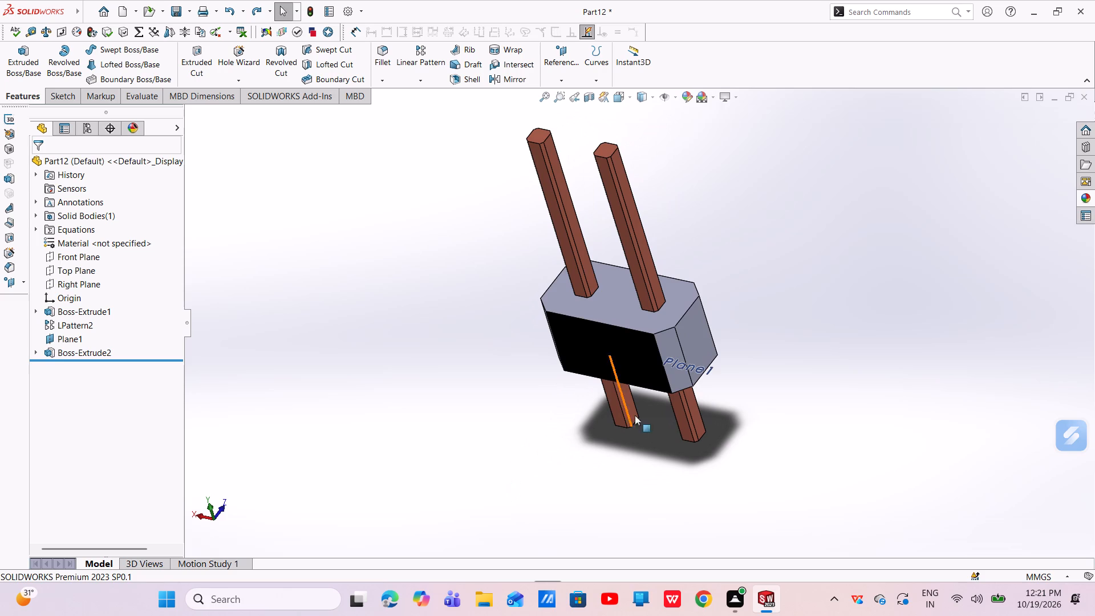
{"action": "left_click", "coordinate": [672, 367], "text": "ctrl"}
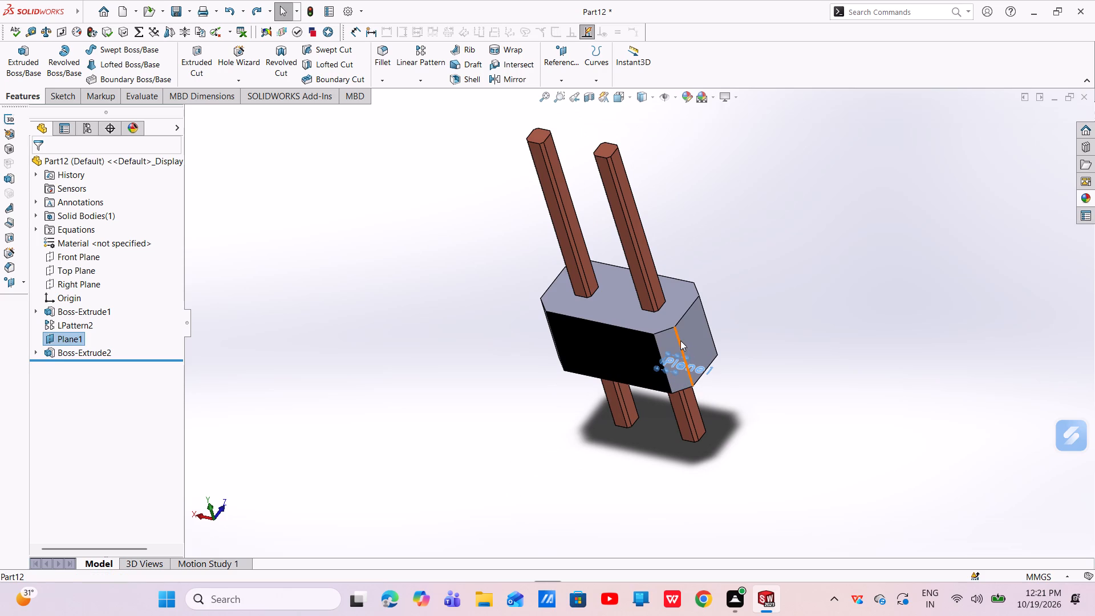
{"action": "key", "text": "Escape"}
{"action": "key", "text": "Escape"}
{"action": "key", "text": "Escape"}
{"action": "left_click", "coordinate": [663, 337]}
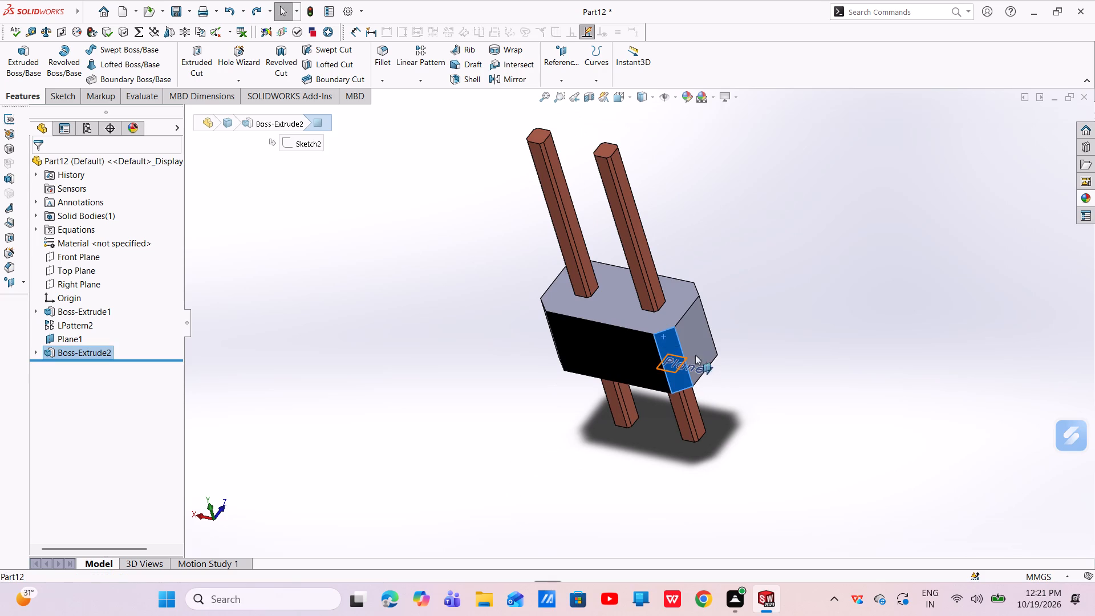
{"action": "middle_click_drag", "start_coordinate": [700, 354], "coordinate": [654, 348], "text": "ctrl"}
{"action": "middle_click_drag", "start_coordinate": [661, 326], "coordinate": [615, 351]}
{"action": "scroll", "coordinate": [656, 326], "scroll_direction": "down", "scroll_amount": 1}
{"action": "left_click", "coordinate": [615, 330], "text": "ctrl"}
{"action": "scroll", "coordinate": [624, 334], "scroll_direction": "up", "scroll_amount": 1}
{"action": "middle_click_drag", "start_coordinate": [626, 334], "coordinate": [592, 354]}
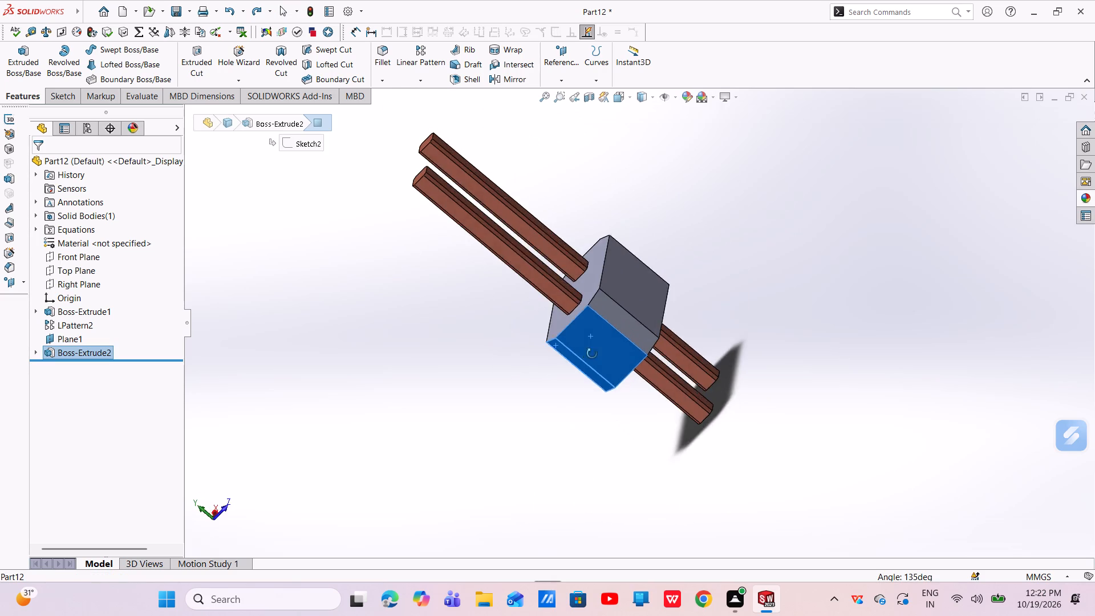
{"action": "middle_click_drag", "start_coordinate": [592, 354], "coordinate": [583, 380]}
{"action": "left_click", "coordinate": [619, 337], "text": "ctrl"}
{"action": "middle_click_drag", "start_coordinate": [620, 334], "coordinate": [606, 405]}
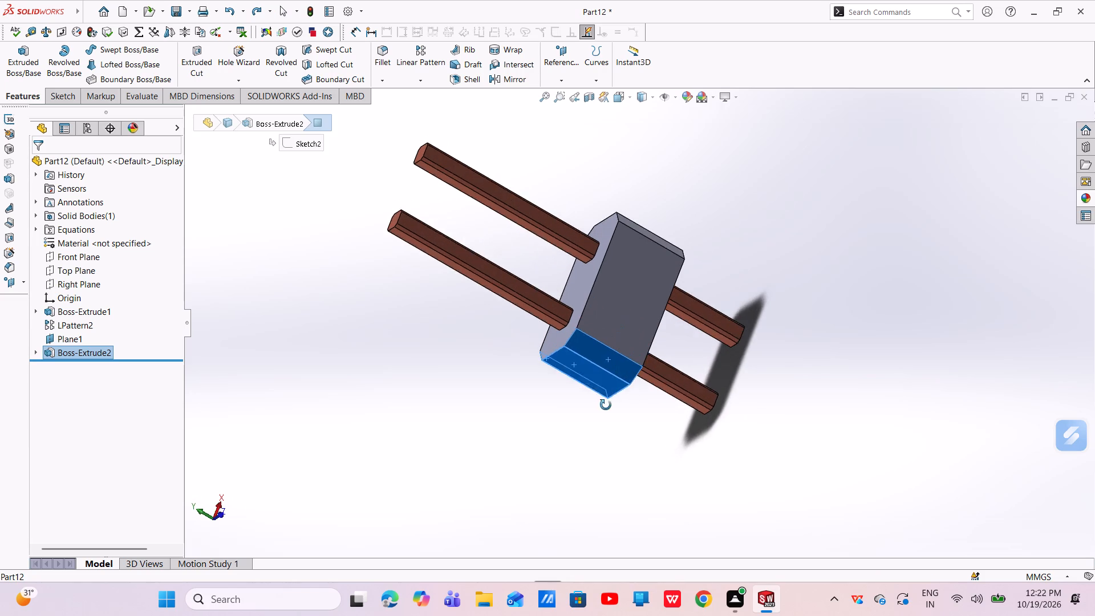
{"action": "middle_click_drag", "start_coordinate": [606, 405], "coordinate": [605, 427]}
{"action": "scroll", "coordinate": [605, 427], "scroll_direction": "up", "scroll_amount": 1}
{"action": "left_click", "coordinate": [632, 299], "text": "ctrl"}
{"action": "middle_click_drag", "start_coordinate": [632, 299], "coordinate": [618, 378]}
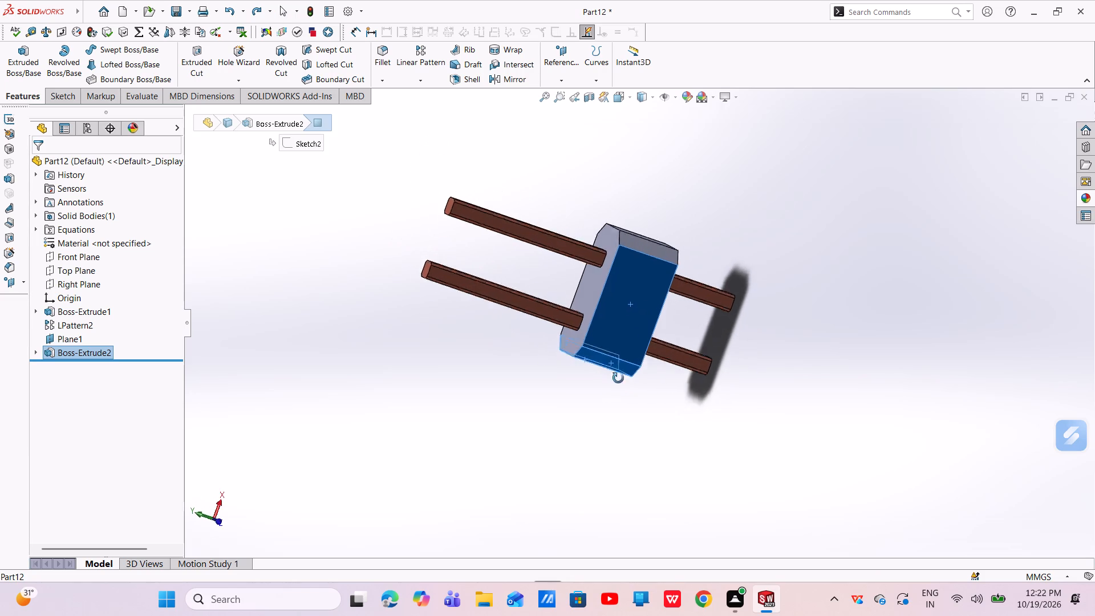
{"action": "middle_click_drag", "start_coordinate": [618, 378], "coordinate": [591, 447]}
{"action": "scroll", "coordinate": [650, 265], "scroll_direction": "down", "scroll_amount": 3}
{"action": "left_click", "coordinate": [614, 283], "text": "ctrl"}
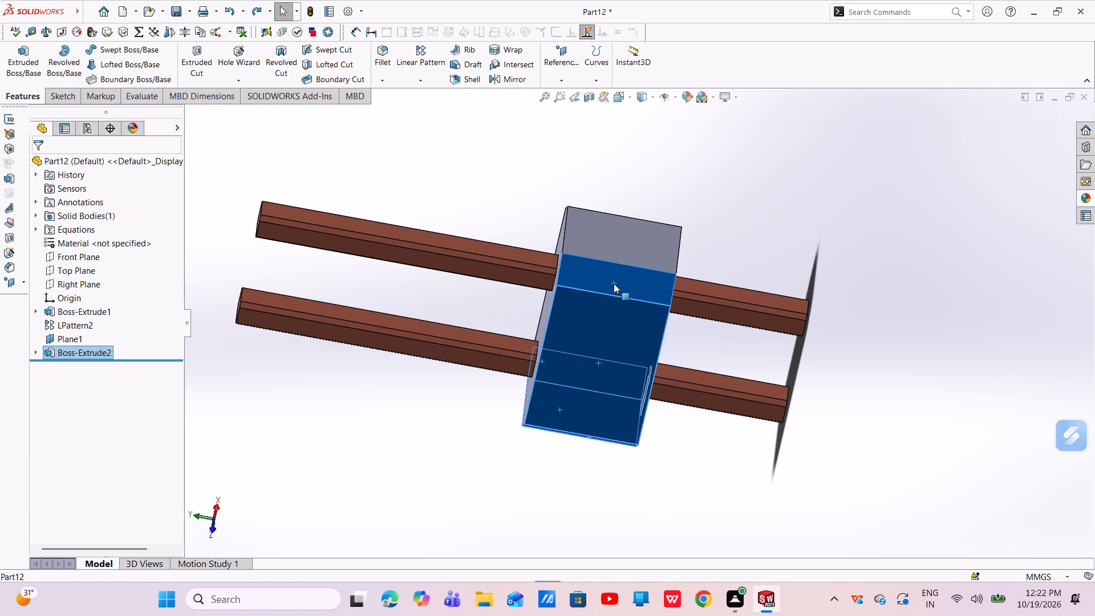
{"action": "scroll", "coordinate": [614, 283], "scroll_direction": "up", "scroll_amount": 1}
{"action": "middle_click_drag", "start_coordinate": [614, 283], "coordinate": [605, 365]}
{"action": "left_click", "coordinate": [624, 291], "text": "ctrl"}
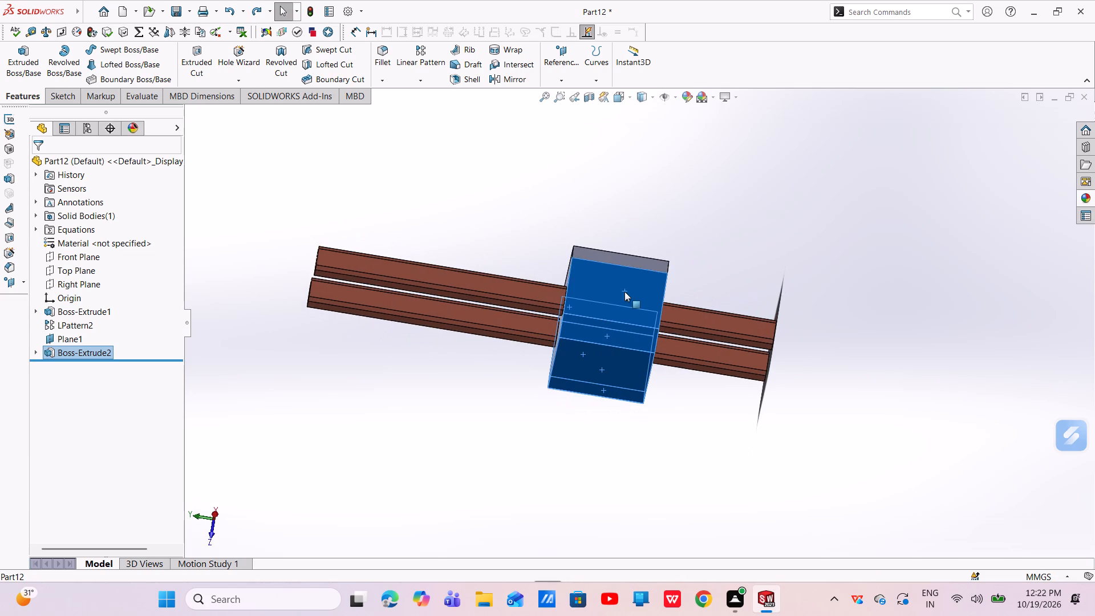
{"action": "scroll", "coordinate": [624, 291], "scroll_direction": "up", "scroll_amount": 2}
{"action": "middle_click_drag", "start_coordinate": [624, 291], "coordinate": [617, 407]}
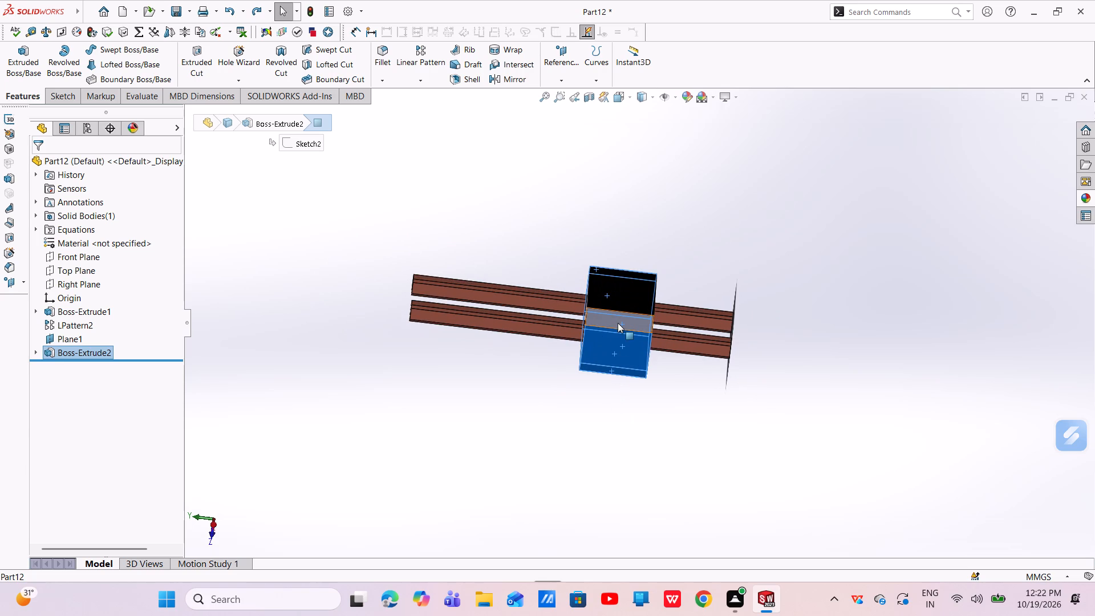
{"action": "left_click", "coordinate": [618, 323], "text": "ctrl"}
{"action": "middle_click_drag", "start_coordinate": [618, 323], "coordinate": [711, 220]}
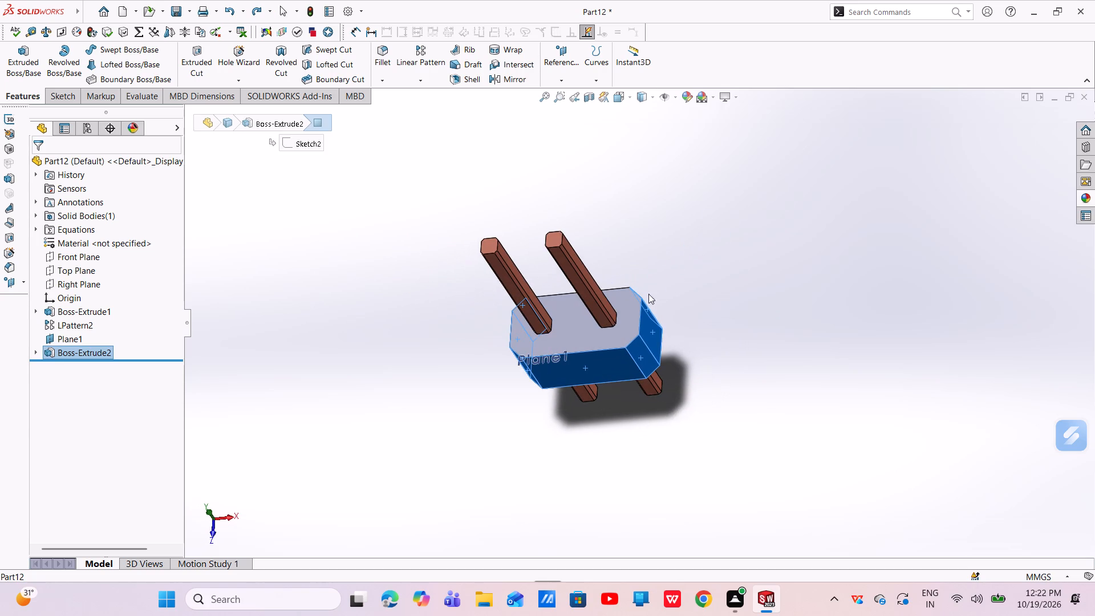
{"action": "left_click", "coordinate": [624, 305], "text": "ctrl"}
{"action": "middle_click_drag", "start_coordinate": [631, 336], "coordinate": [660, 113]}
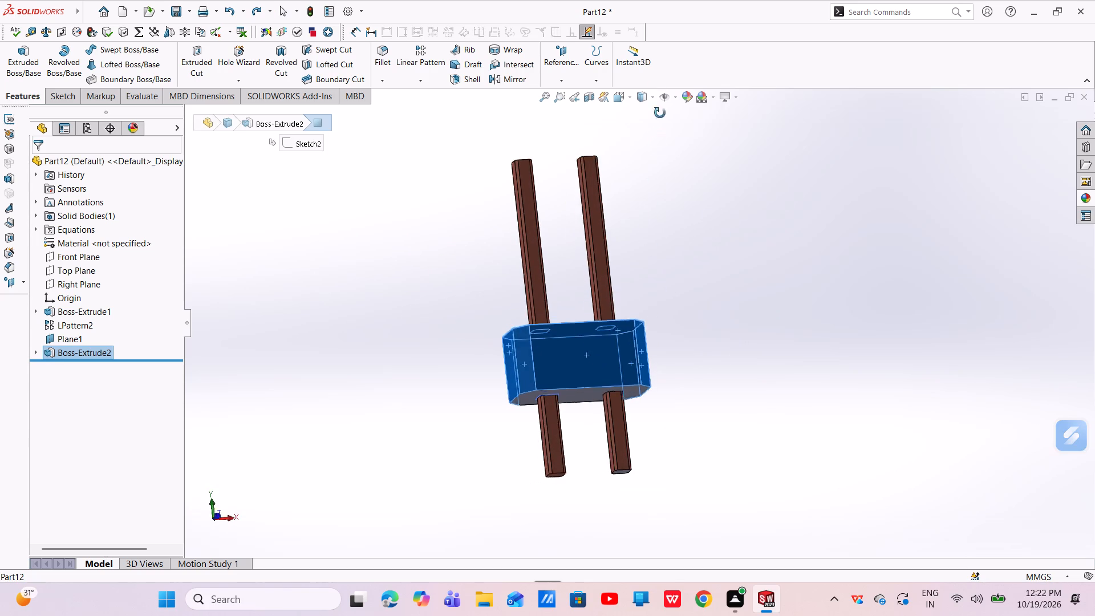
{"action": "middle_click_drag", "start_coordinate": [660, 113], "coordinate": [659, 86]}
{"action": "scroll", "coordinate": [660, 86], "scroll_direction": "up", "scroll_amount": 1}
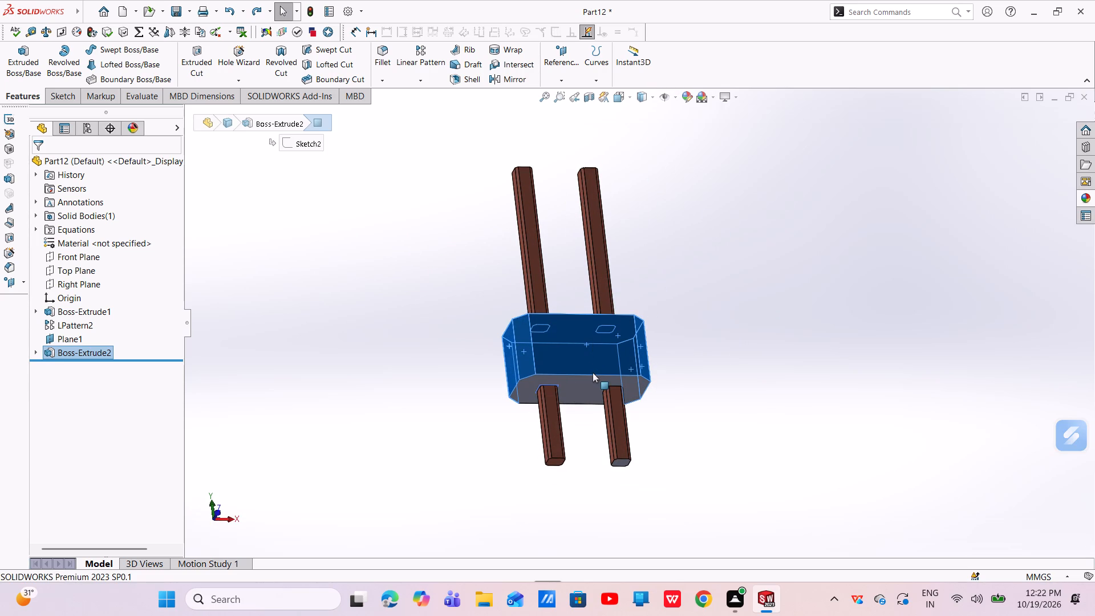
{"action": "middle_click_drag", "start_coordinate": [591, 394], "coordinate": [589, 253], "text": "ctrl"}
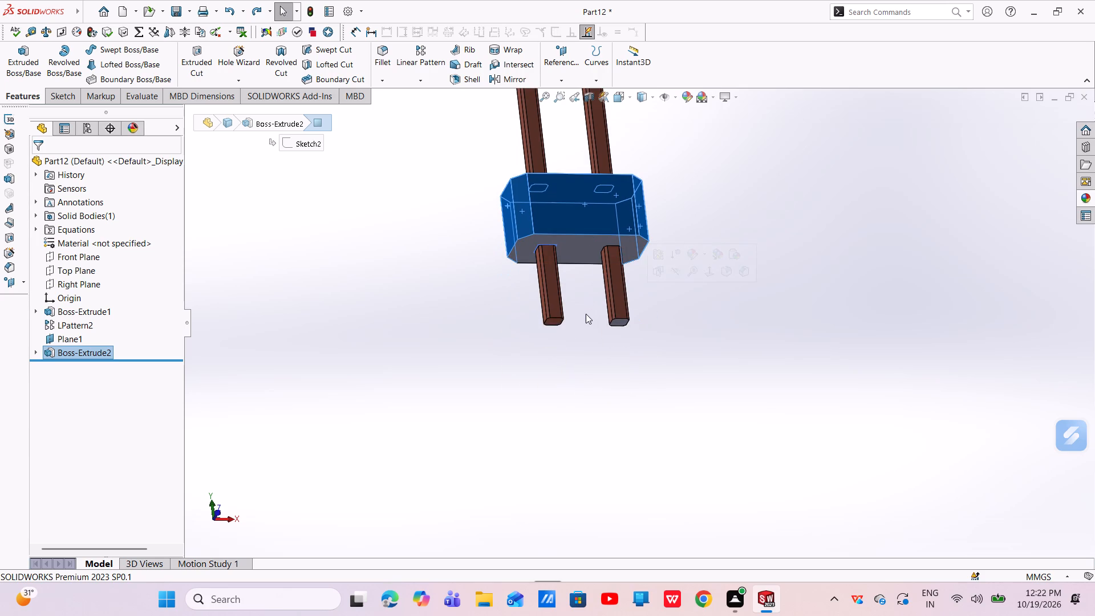
{"action": "scroll", "coordinate": [586, 314], "scroll_direction": "up", "scroll_amount": 1}
{"action": "scroll", "coordinate": [586, 314], "scroll_direction": "down", "scroll_amount": 2}
{"action": "scroll", "coordinate": [585, 314], "scroll_direction": "up", "scroll_amount": 2}
{"action": "middle_click_drag", "start_coordinate": [595, 303], "coordinate": [607, 146]}
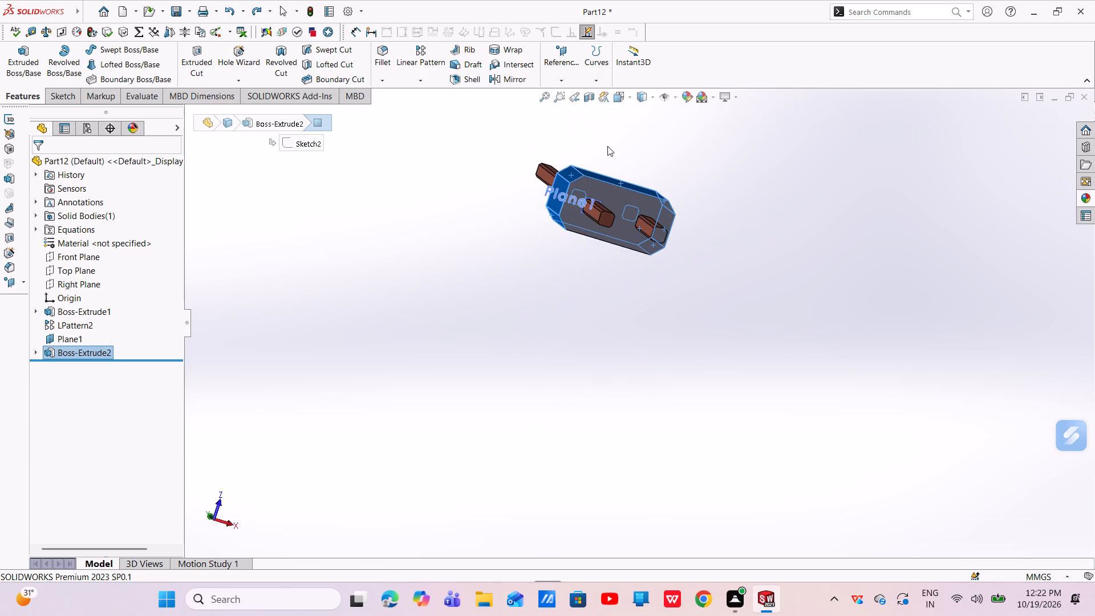
{"action": "scroll", "coordinate": [626, 216], "scroll_direction": "down", "scroll_amount": 5}
{"action": "left_click", "coordinate": [608, 220], "text": "ctrl"}
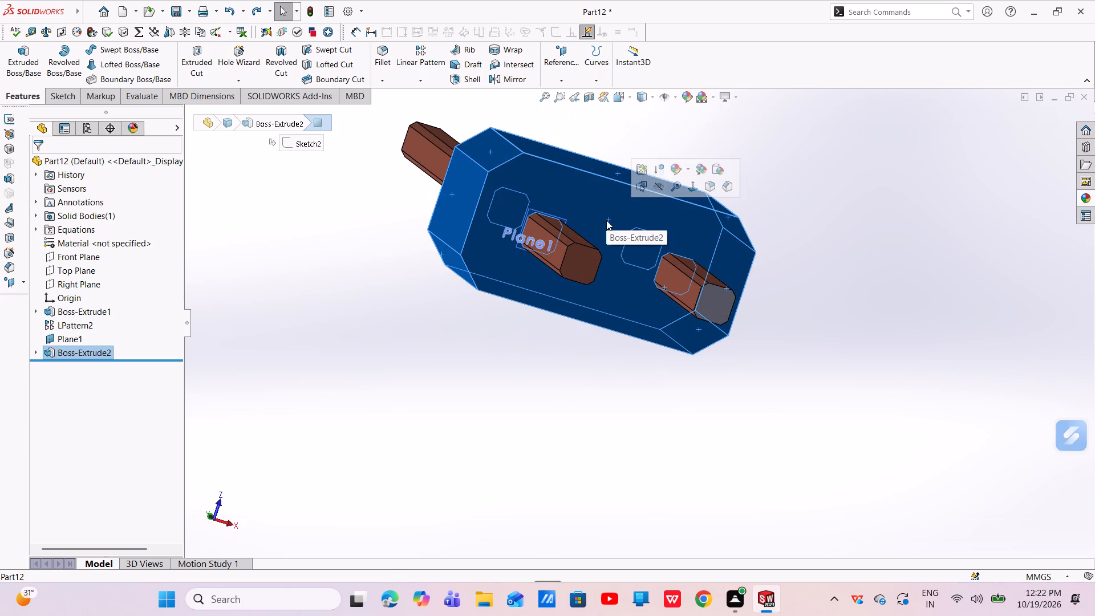
{"action": "left_click", "coordinate": [678, 171]}
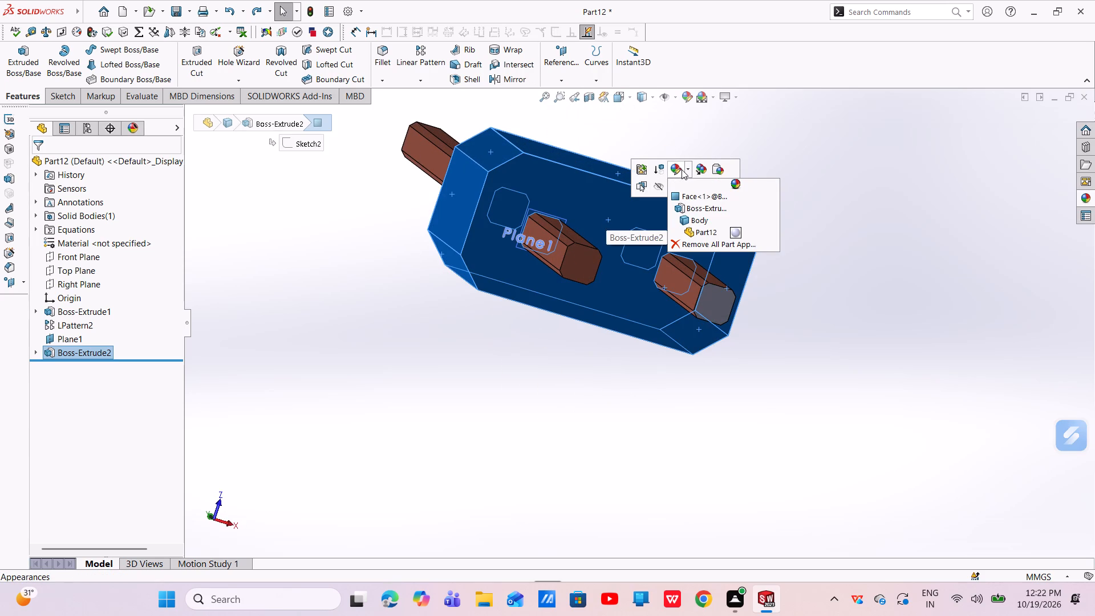
{"action": "left_click", "coordinate": [701, 215]}
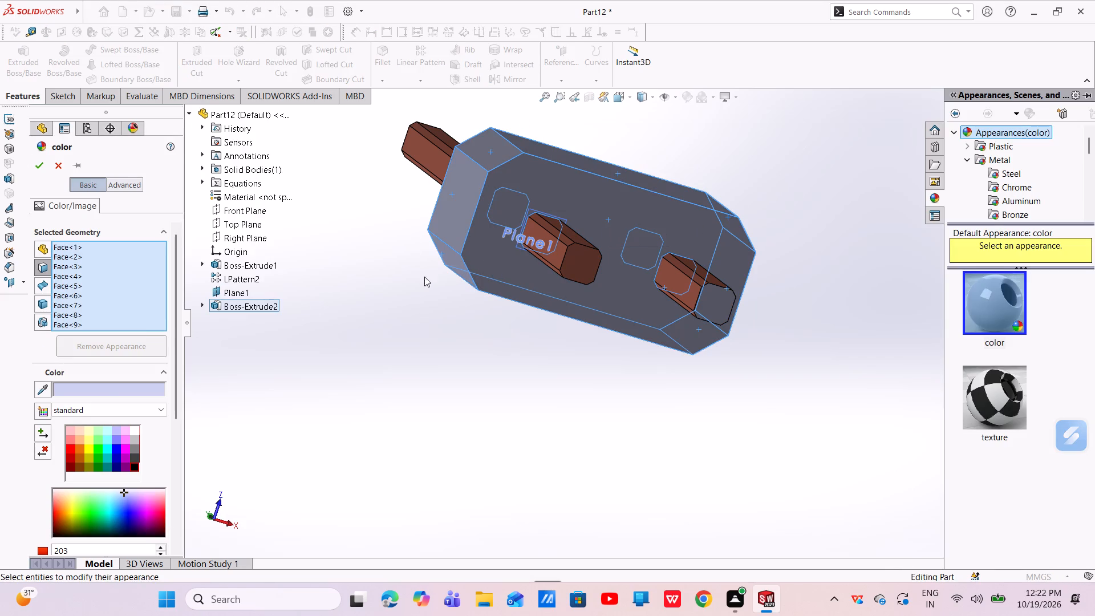
{"action": "left_click", "coordinate": [137, 466]}
{"action": "left_click", "coordinate": [41, 160]}
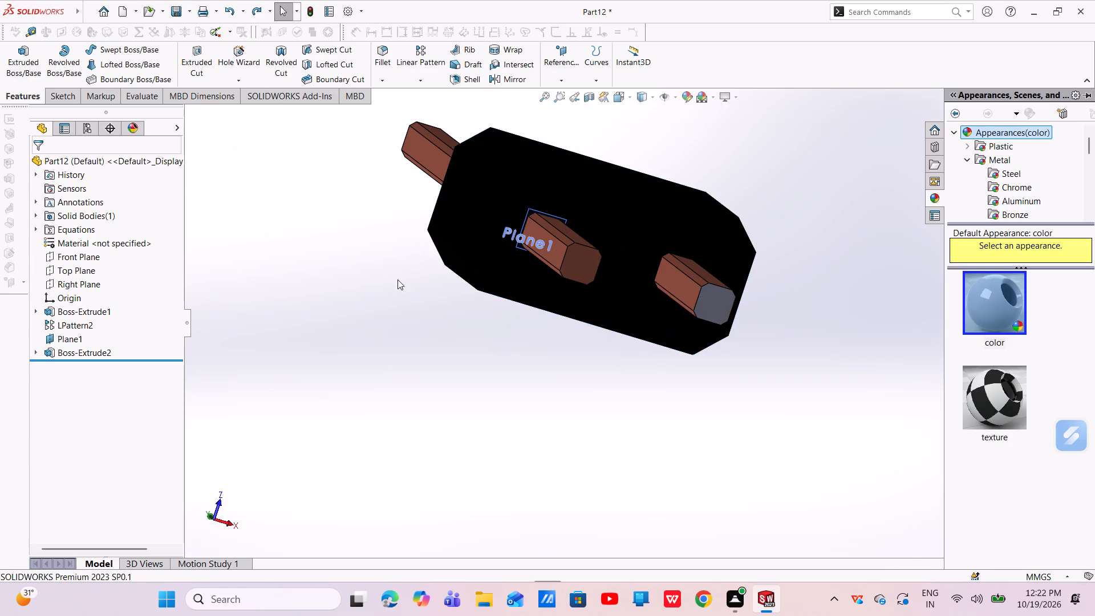
Examine the black housing and copper pins from several angles to check the colour coverage.
{"action": "scroll", "coordinate": [489, 283], "scroll_direction": "up", "scroll_amount": 1}
{"action": "scroll", "coordinate": [643, 290], "scroll_direction": "up", "scroll_amount": 1}
{"action": "middle_click_drag", "start_coordinate": [643, 289], "coordinate": [584, 496]}
{"action": "scroll", "coordinate": [643, 289], "scroll_direction": "down", "scroll_amount": 1}
{"action": "scroll", "coordinate": [558, 322], "scroll_direction": "up", "scroll_amount": 4}
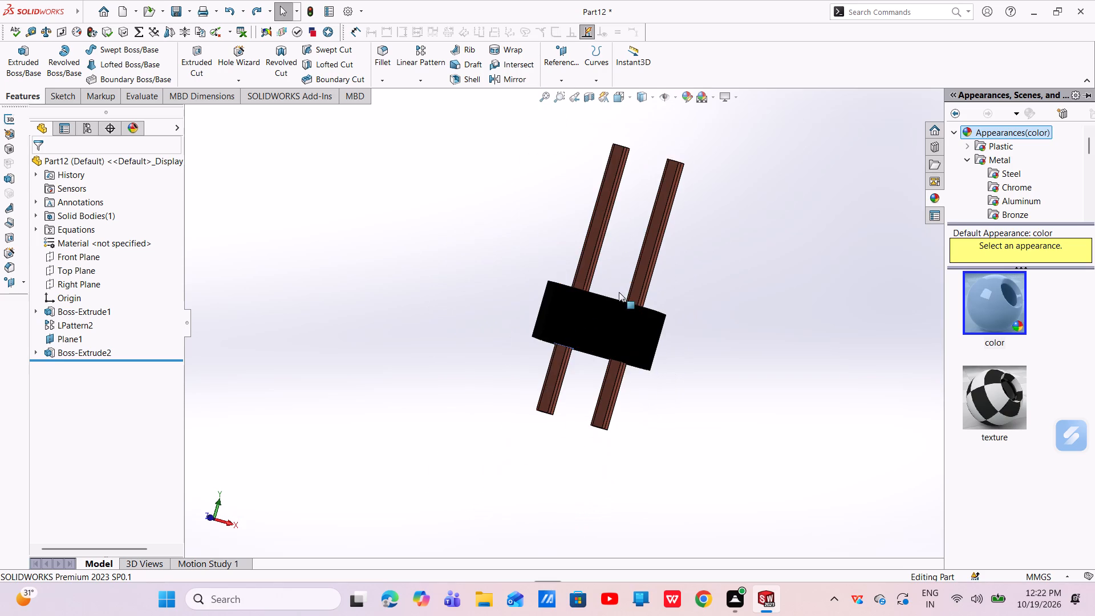
{"action": "middle_click_drag", "start_coordinate": [626, 276], "coordinate": [589, 443]}
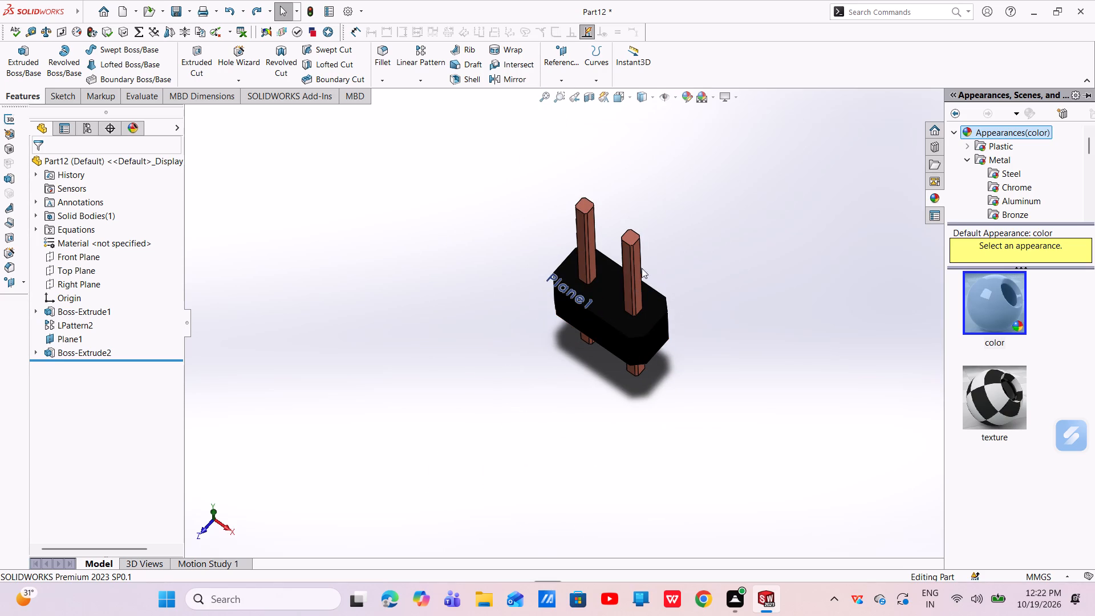
{"action": "scroll", "coordinate": [639, 260], "scroll_direction": "down", "scroll_amount": 2}
{"action": "middle_click_drag", "start_coordinate": [600, 337], "coordinate": [635, 268]}
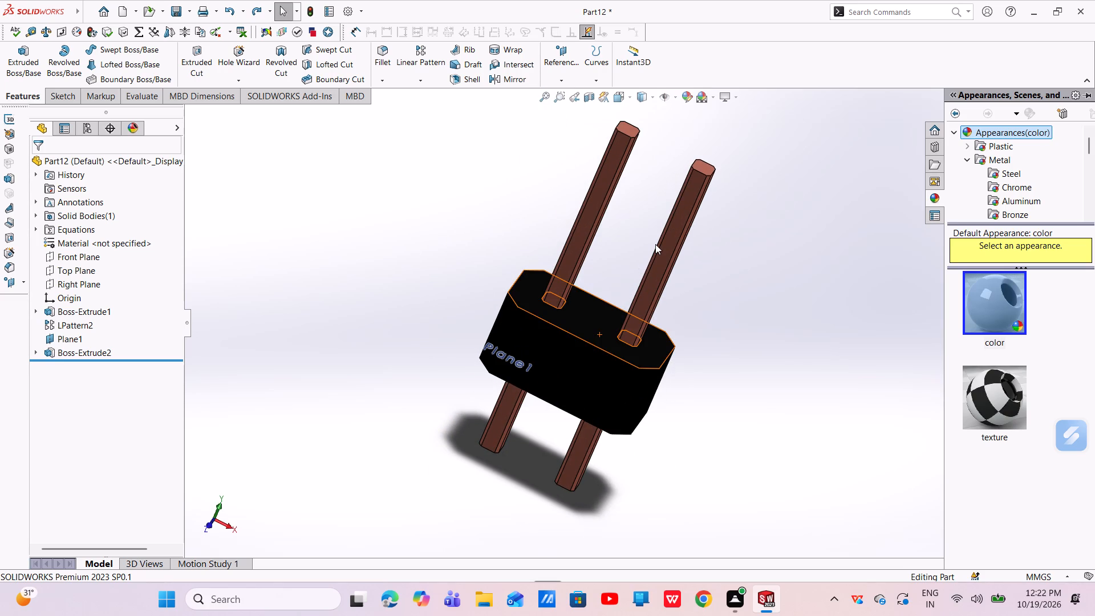
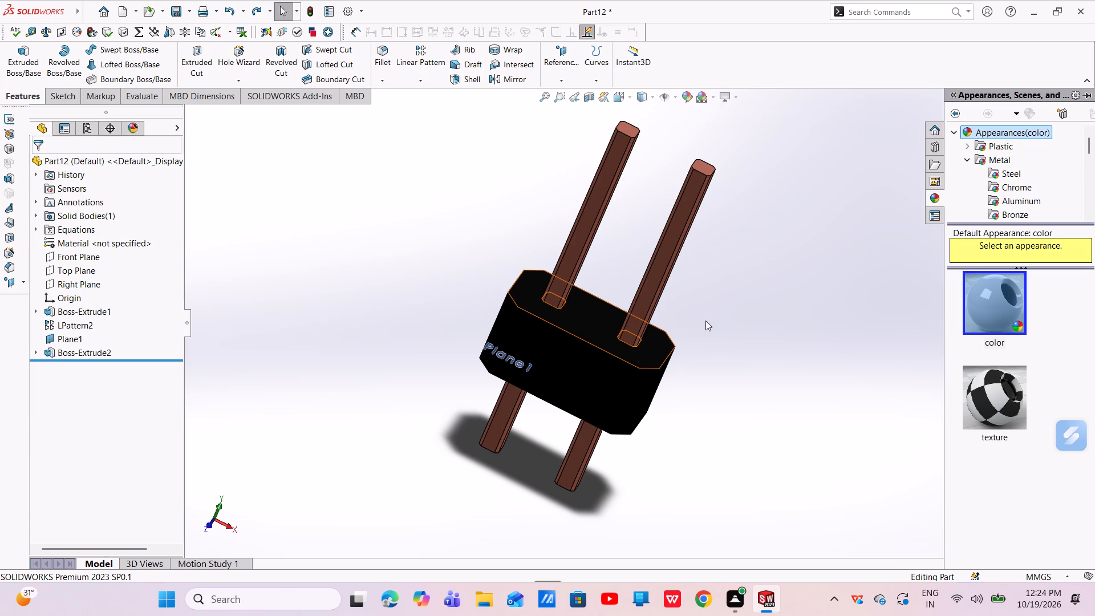
Hide the reference plane Plane1 so that its label no longer overlaps the housing.
{"action": "left_click", "coordinate": [765, 252]}
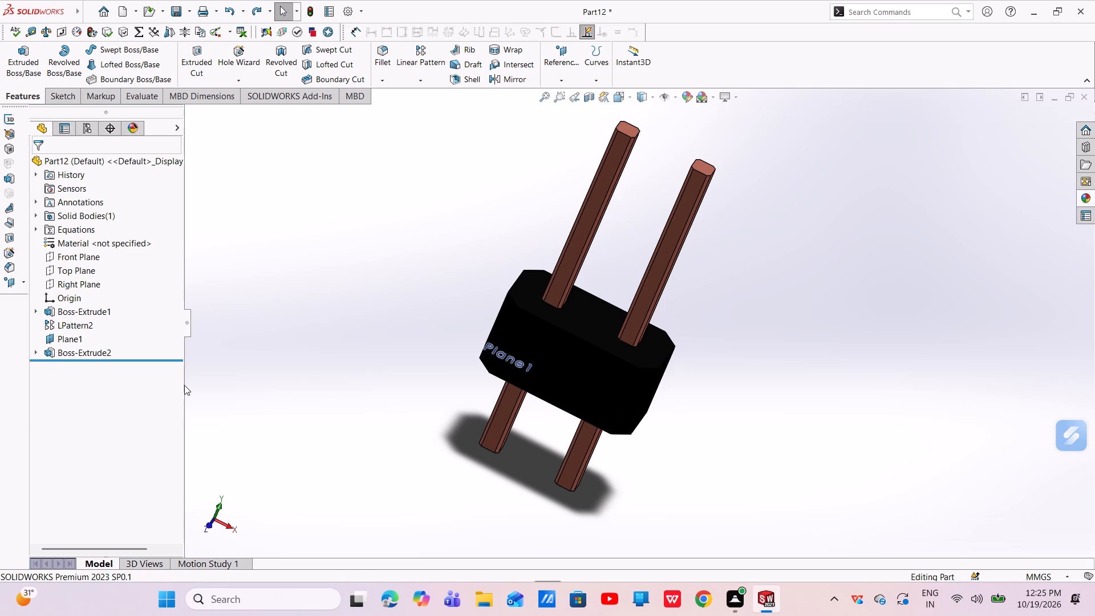
{"action": "left_click", "coordinate": [56, 339]}
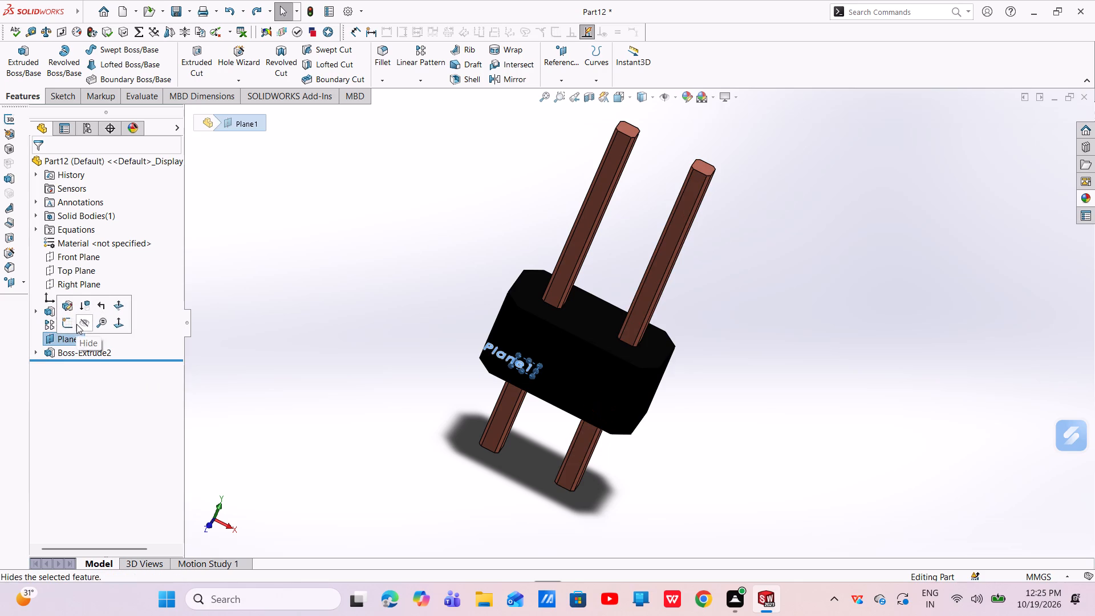
{"action": "left_click", "coordinate": [82, 322]}
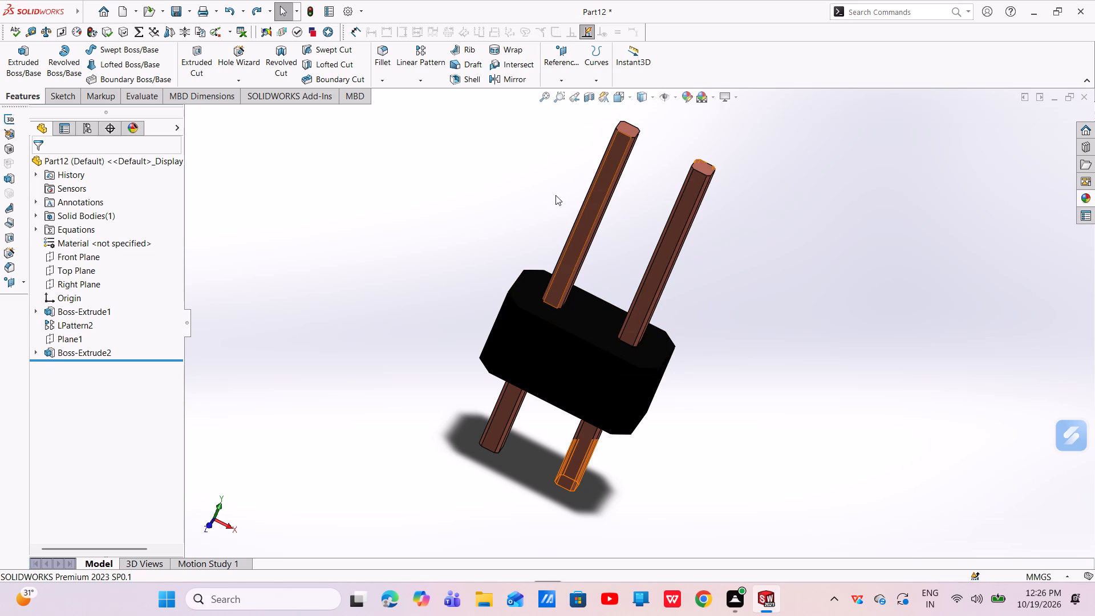
Linear-pattern the whole header body along the housing's short top end edge, 5 instances at 2.54 mm spacing, with the direction reversed.
{"action": "left_click", "coordinate": [419, 86]}
{"action": "left_click", "coordinate": [421, 100]}
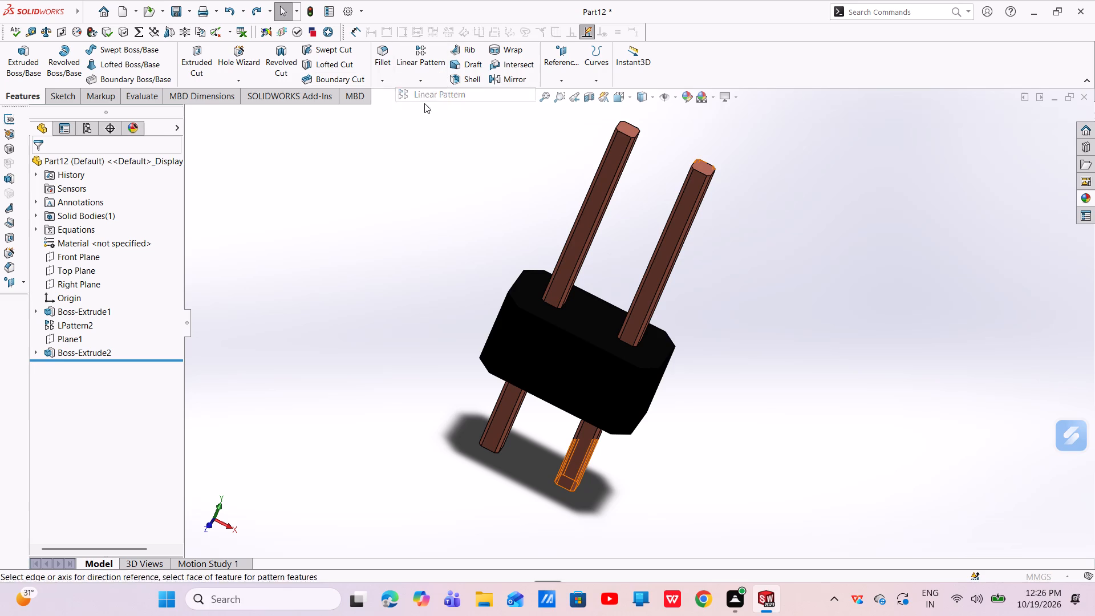
{"action": "left_click", "coordinate": [664, 356]}
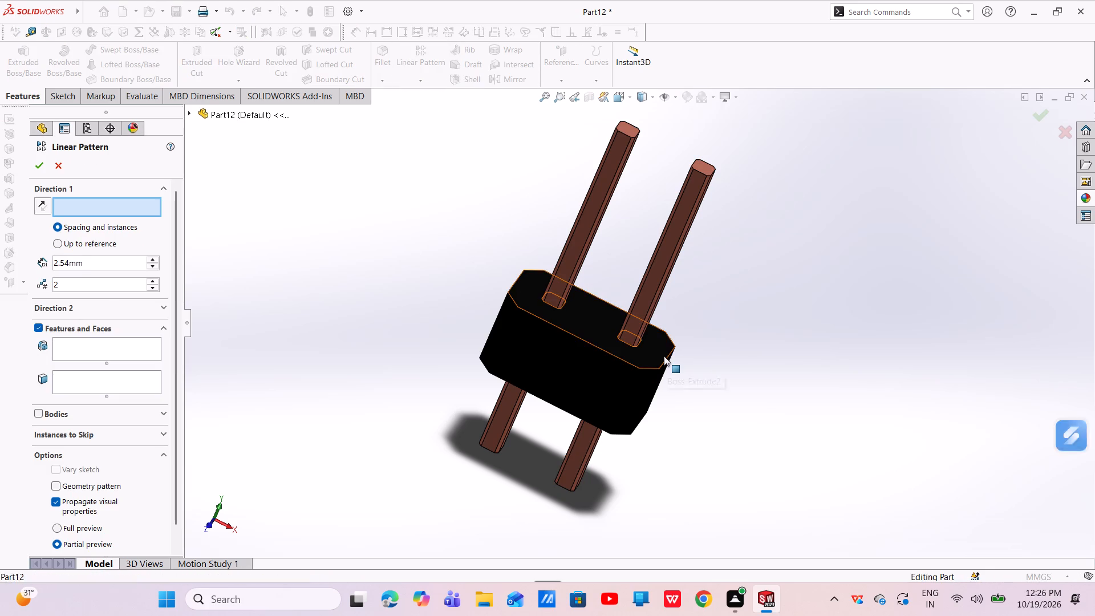
{"action": "left_click", "coordinate": [65, 207]}
{"action": "right_click", "coordinate": [66, 207]}
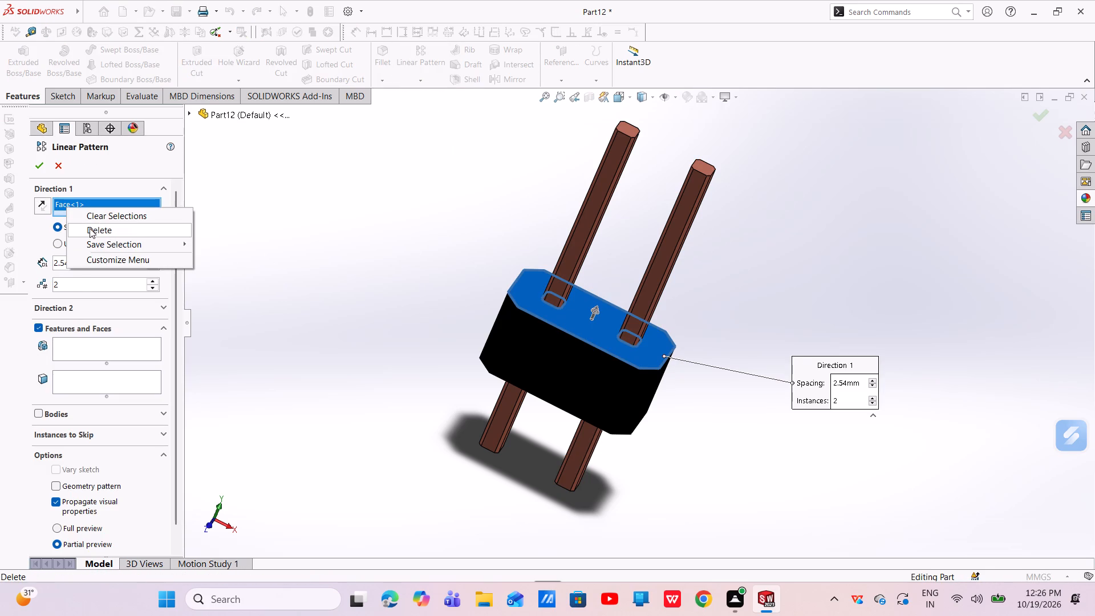
{"action": "left_click", "coordinate": [90, 228]}
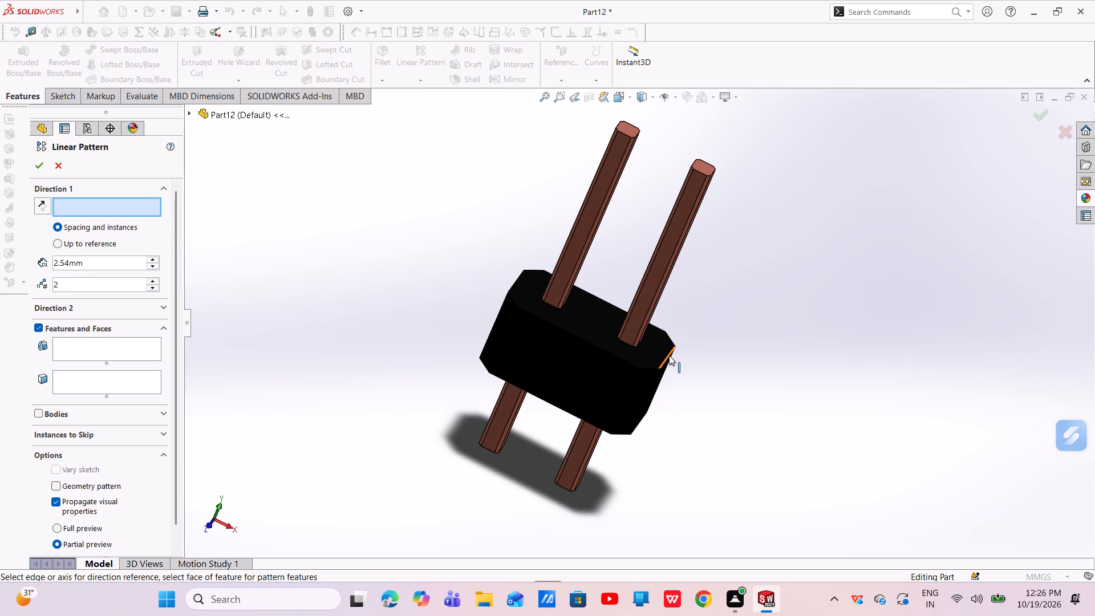
{"action": "left_click", "coordinate": [669, 355]}
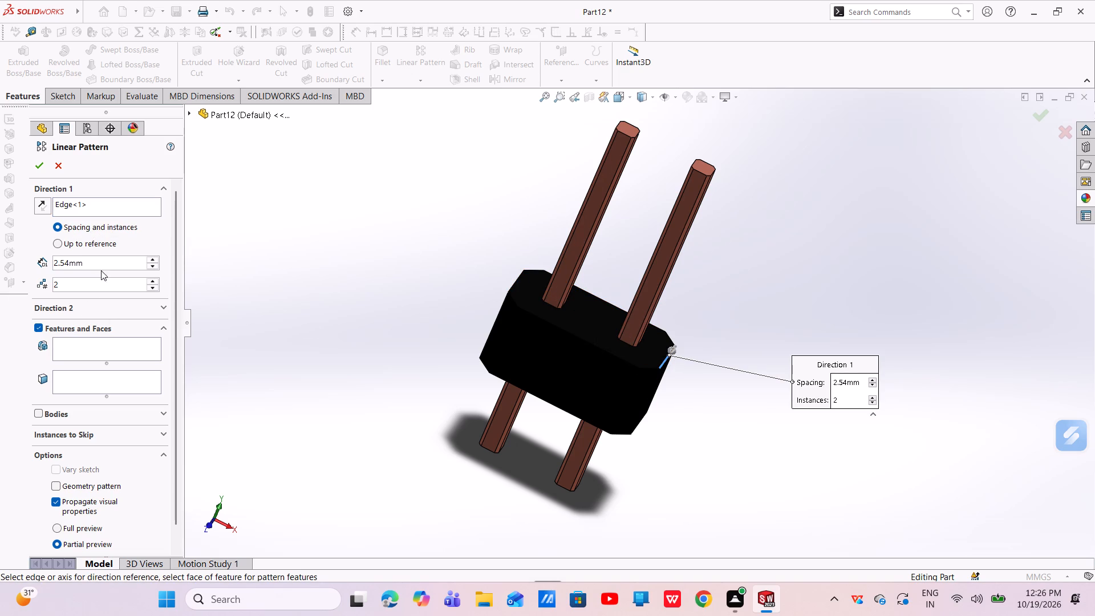
{"action": "left_click", "coordinate": [71, 286]}
{"action": "key", "text": "BackSpace"}
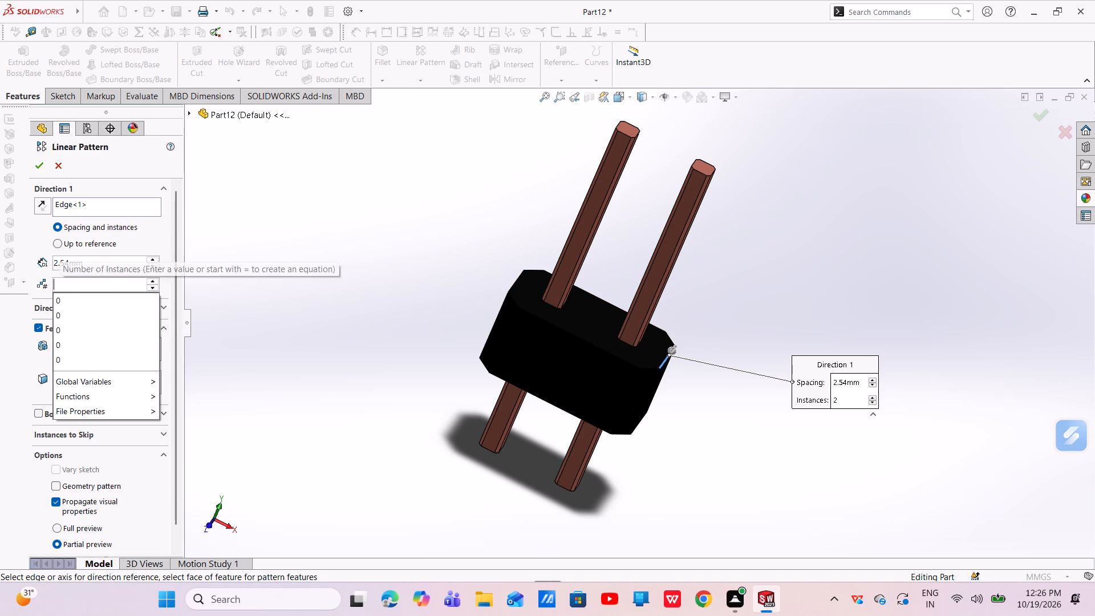
{"action": "key", "text": "5"}
{"action": "key", "text": "Return"}
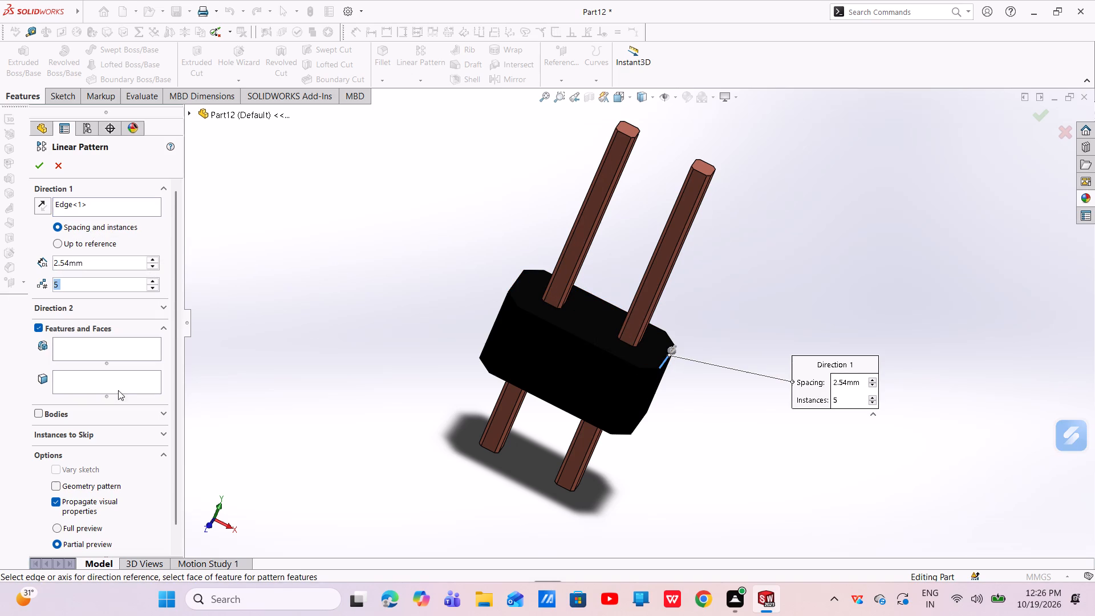
{"action": "left_click", "coordinate": [44, 414]}
{"action": "left_click", "coordinate": [37, 412]}
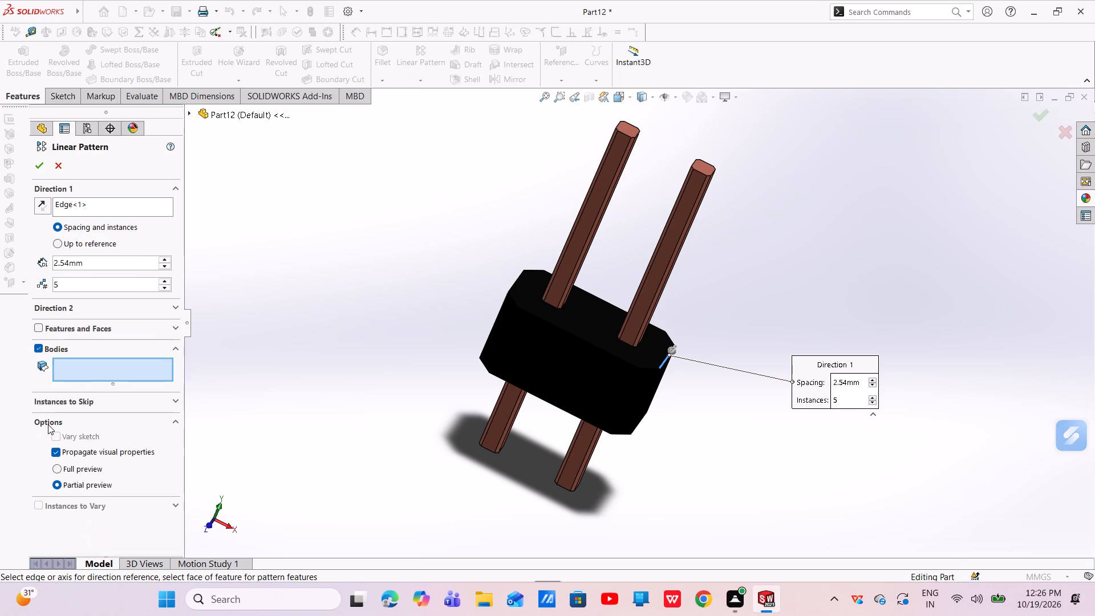
{"action": "left_click", "coordinate": [118, 369]}
{"action": "left_click", "coordinate": [544, 334]}
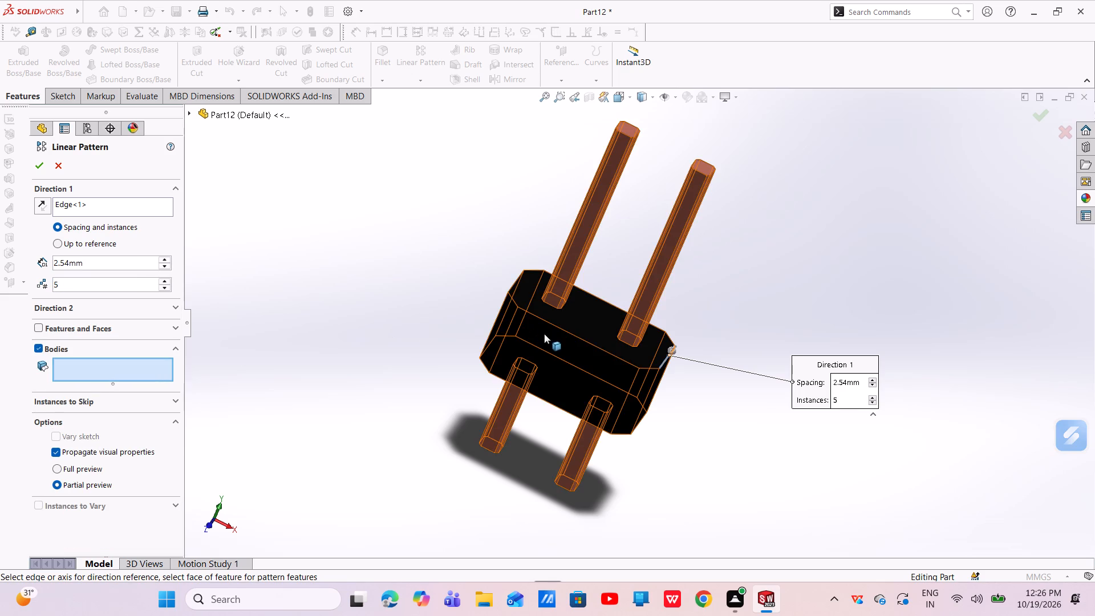
{"action": "left_click", "coordinate": [44, 209]}
{"action": "middle_click_drag", "start_coordinate": [447, 406], "coordinate": [417, 380]}
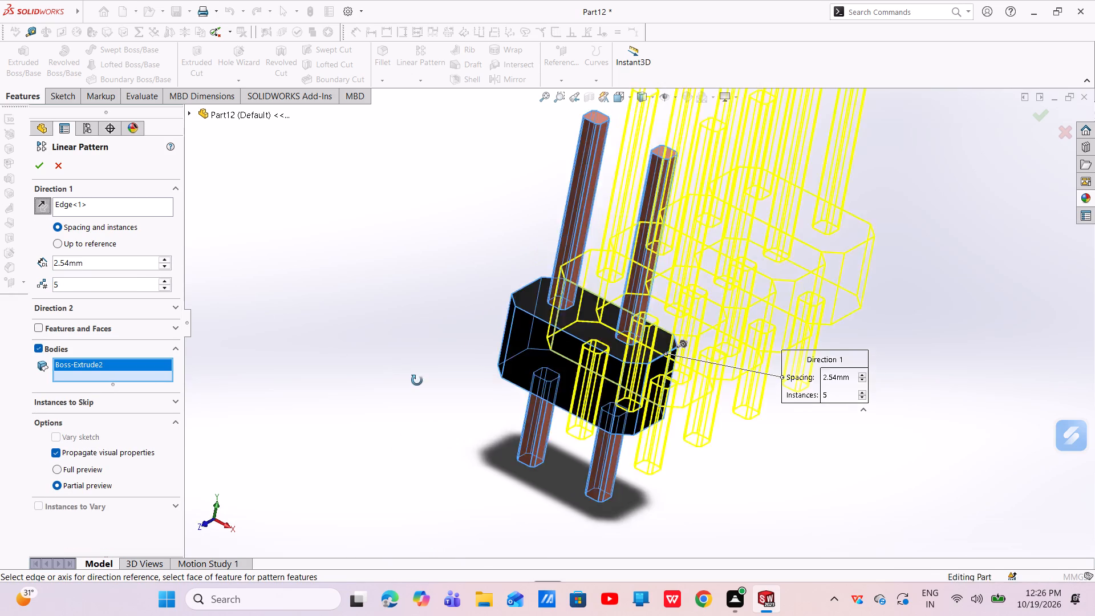
{"action": "middle_click_drag", "start_coordinate": [417, 380], "coordinate": [369, 329]}
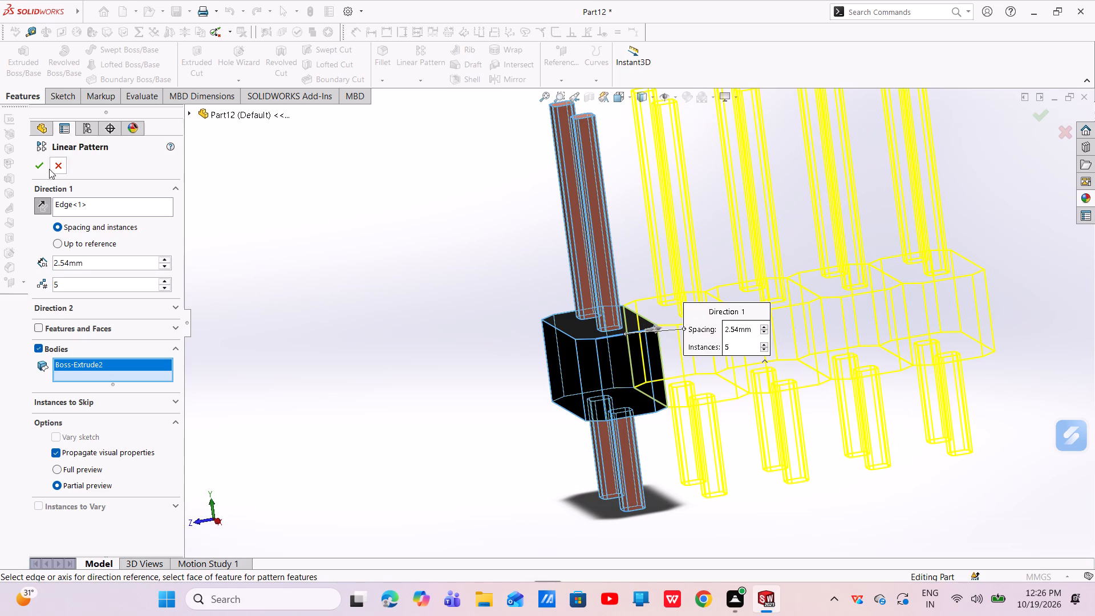
{"action": "left_click", "coordinate": [47, 161]}
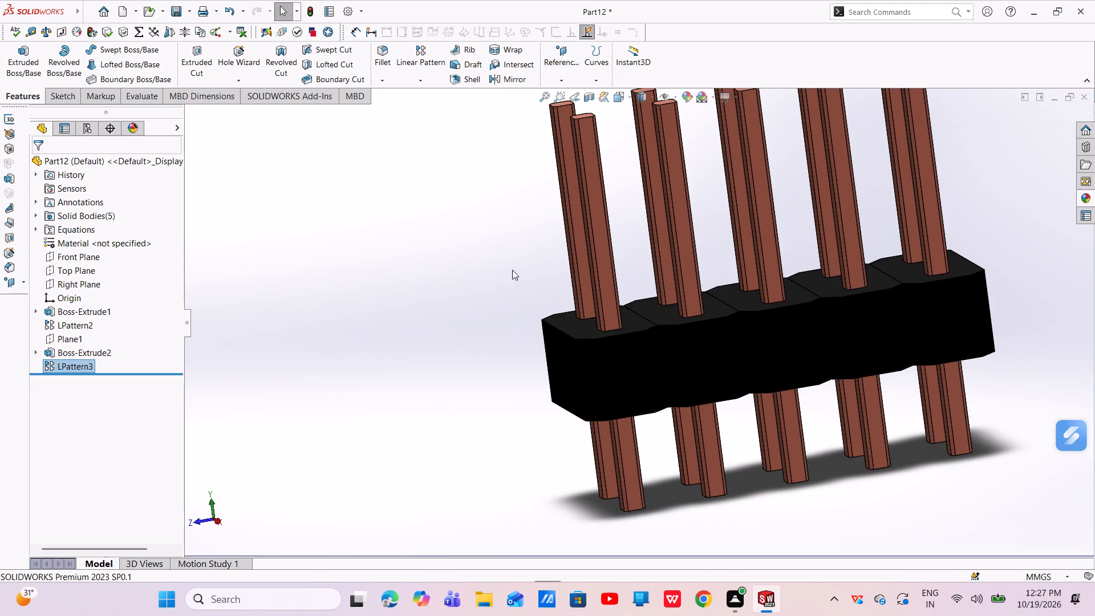
Combine the original header body and its four patterned copies into one solid using the Add operation.
{"action": "scroll", "coordinate": [517, 275], "scroll_direction": "down", "scroll_amount": 1}
{"action": "scroll", "coordinate": [517, 275], "scroll_direction": "up", "scroll_amount": 3}
{"action": "middle_click_drag", "start_coordinate": [517, 275], "coordinate": [537, 392]}
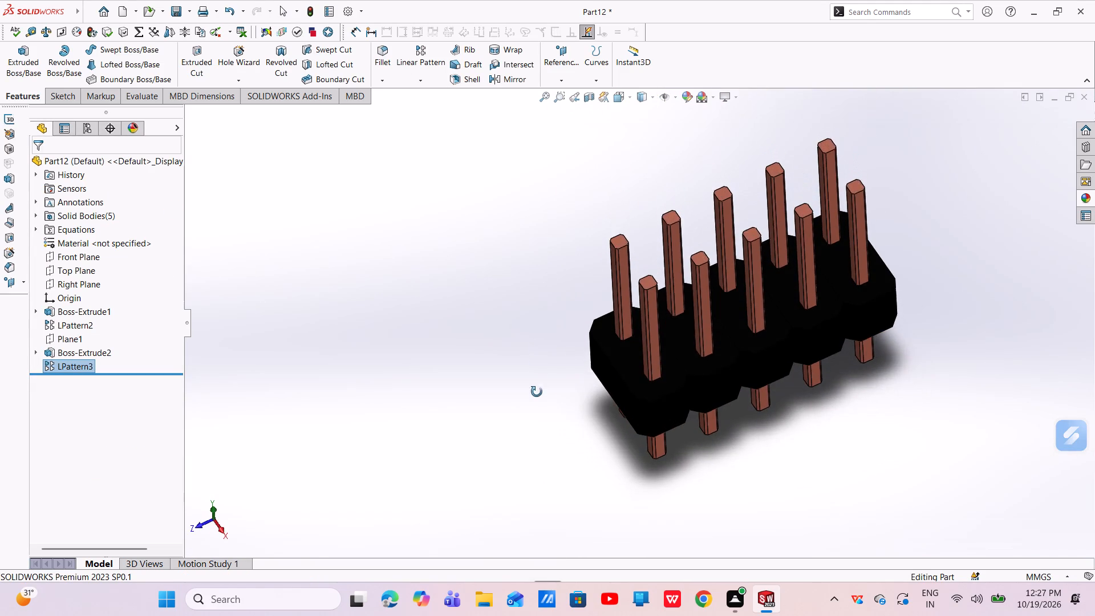
{"action": "middle_click_drag", "start_coordinate": [537, 392], "coordinate": [537, 399]}
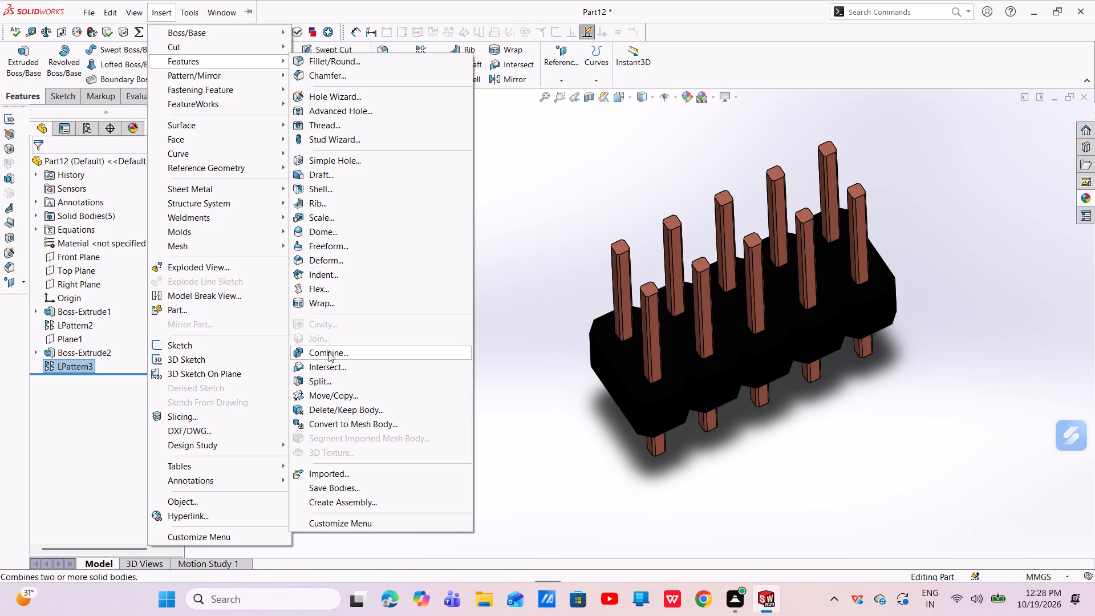
{"action": "left_click", "coordinate": [322, 351]}
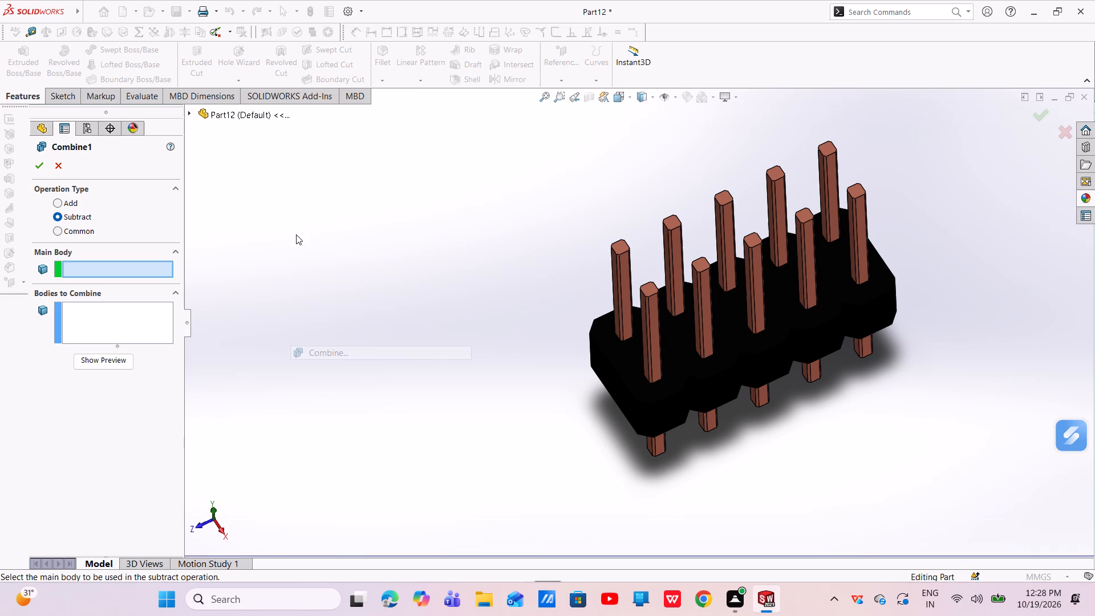
{"action": "left_click", "coordinate": [96, 314]}
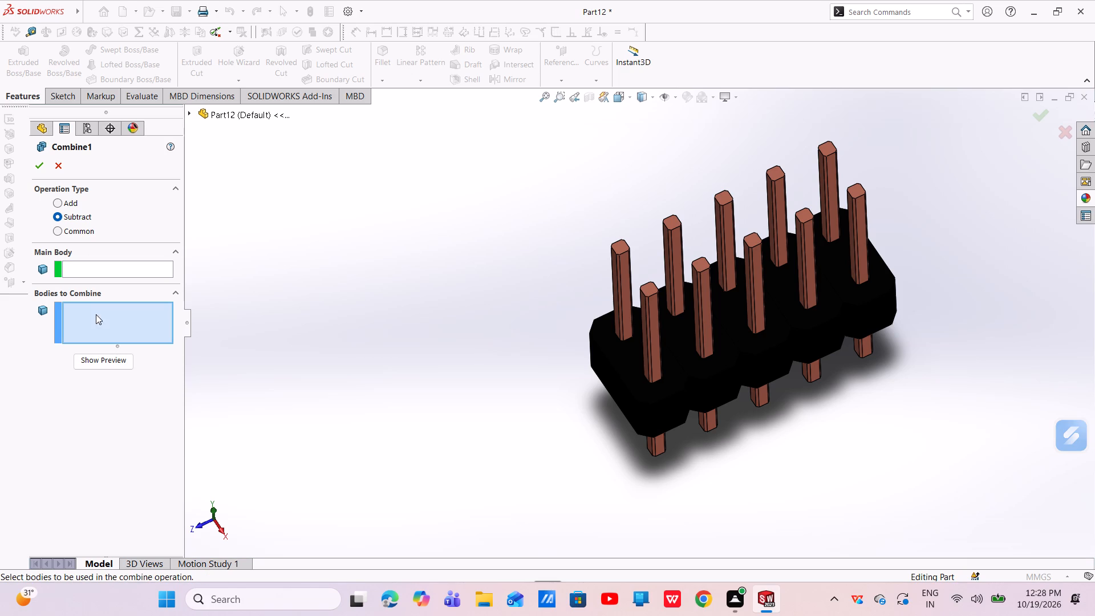
{"action": "left_click", "coordinate": [673, 404]}
{"action": "left_click", "coordinate": [697, 387]}
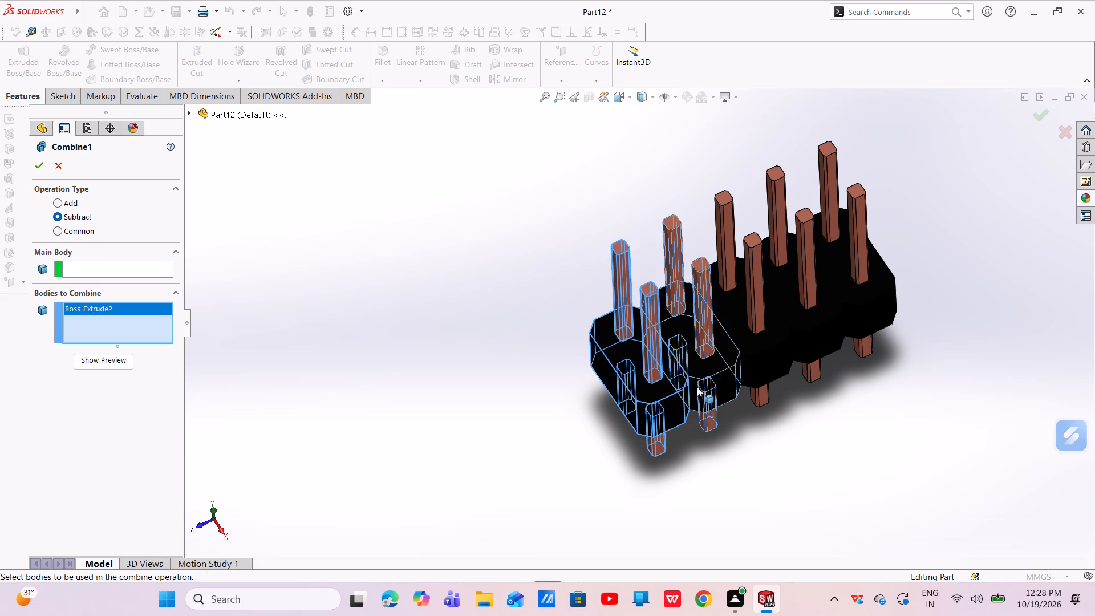
{"action": "left_click", "coordinate": [747, 351]}
{"action": "left_click", "coordinate": [789, 309]}
{"action": "left_click", "coordinate": [845, 295]}
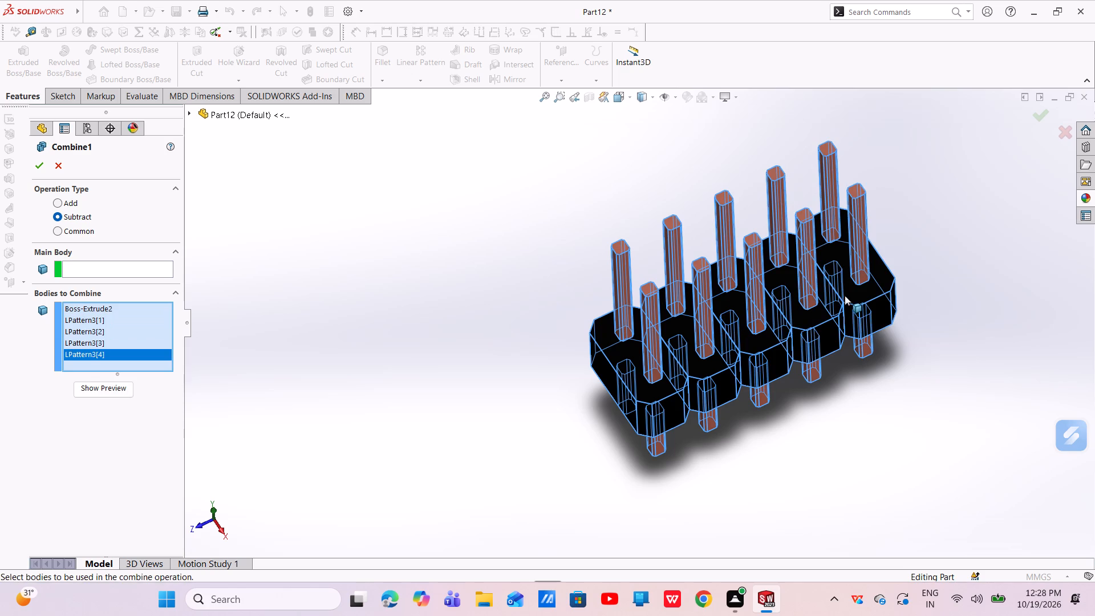
{"action": "left_click", "coordinate": [58, 205]}
{"action": "left_click", "coordinate": [38, 165]}
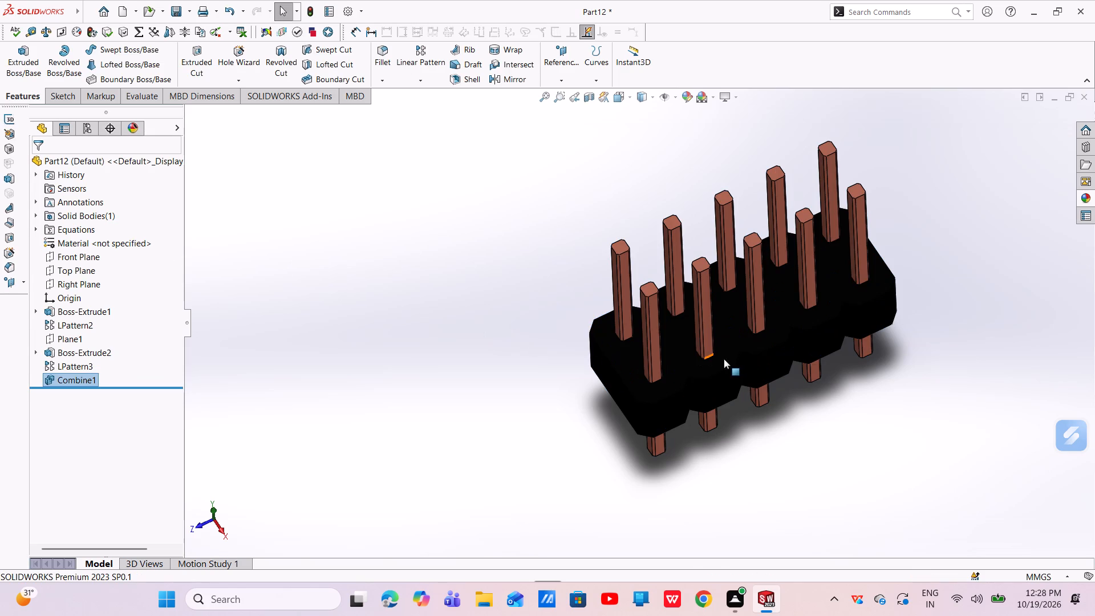
Save the part in New folder on the Desktop as "drone electrical units".
{"action": "middle_click_drag", "start_coordinate": [736, 348], "coordinate": [745, 388]}
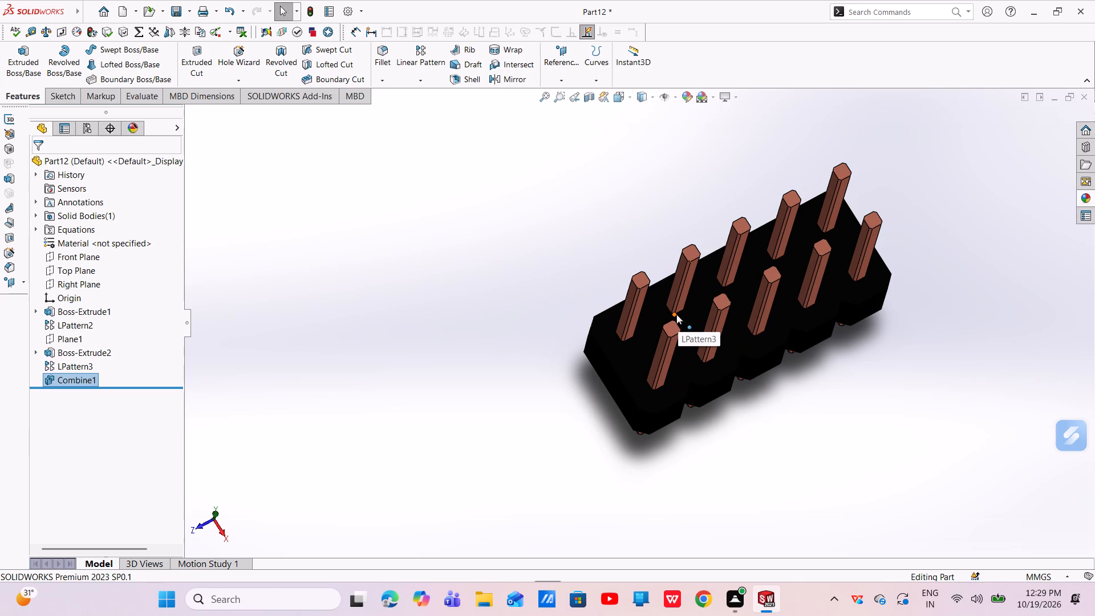
{"action": "middle_click_drag", "start_coordinate": [785, 342], "coordinate": [753, 270]}
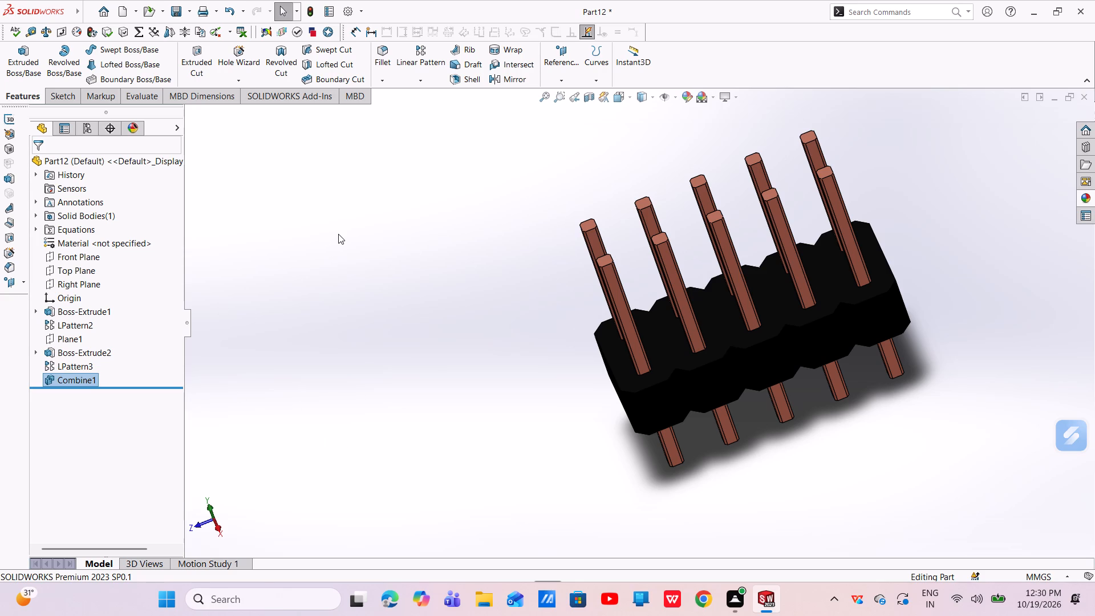
{"action": "key", "text": "ctrl+s"}
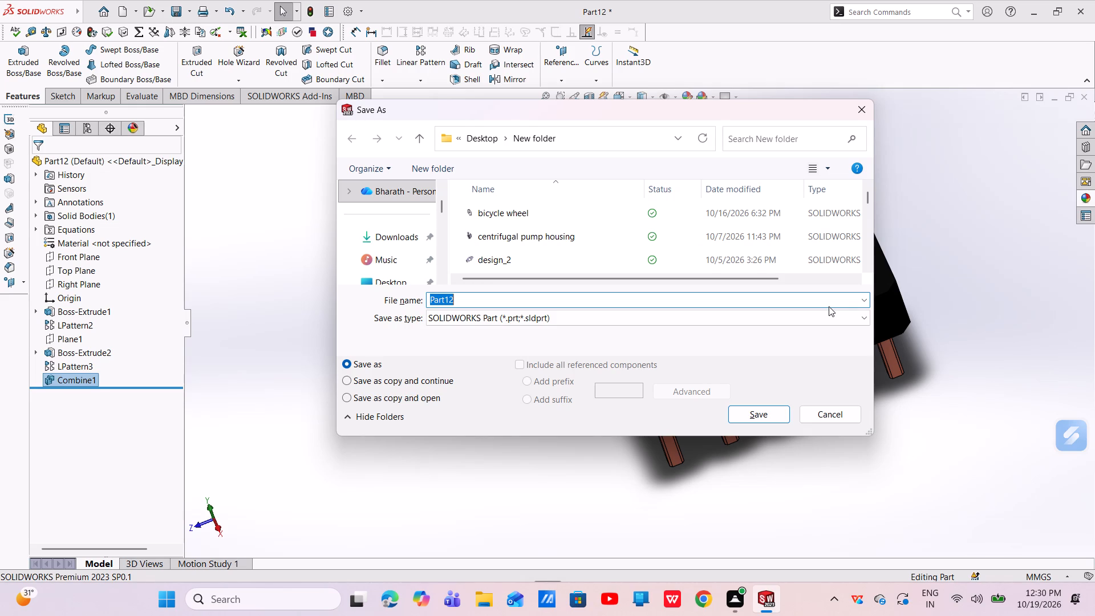
{"action": "key", "text": "BackSpace"}
{"action": "type", "text": "drone"}
{"action": "key", "text": "space"}
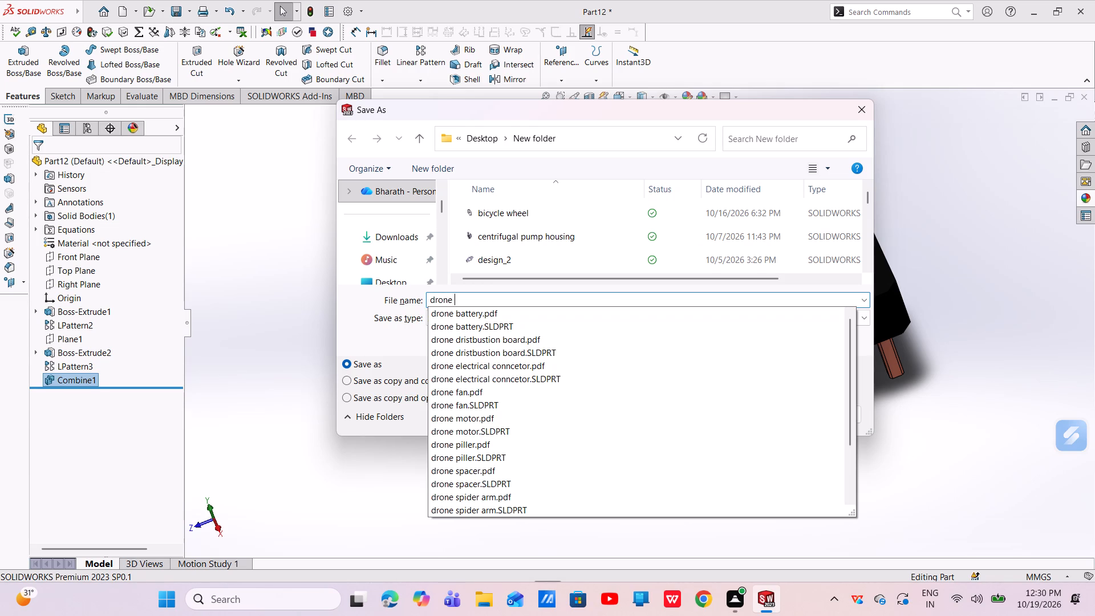
{"action": "type", "text": "ele"}
{"action": "key", "text": "t"}
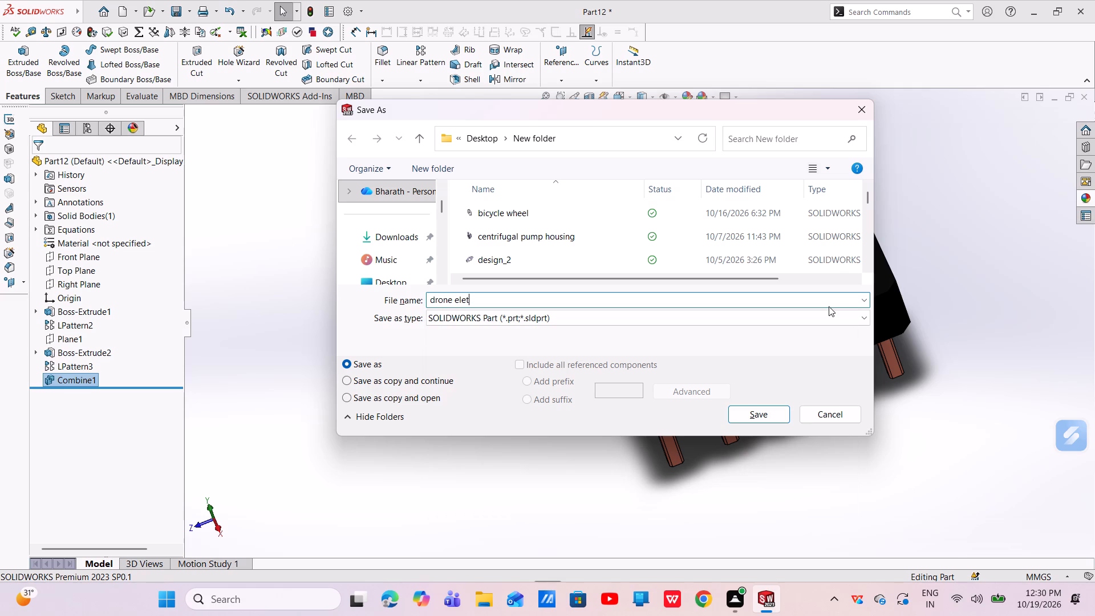
{"action": "key", "text": "BackSpace"}
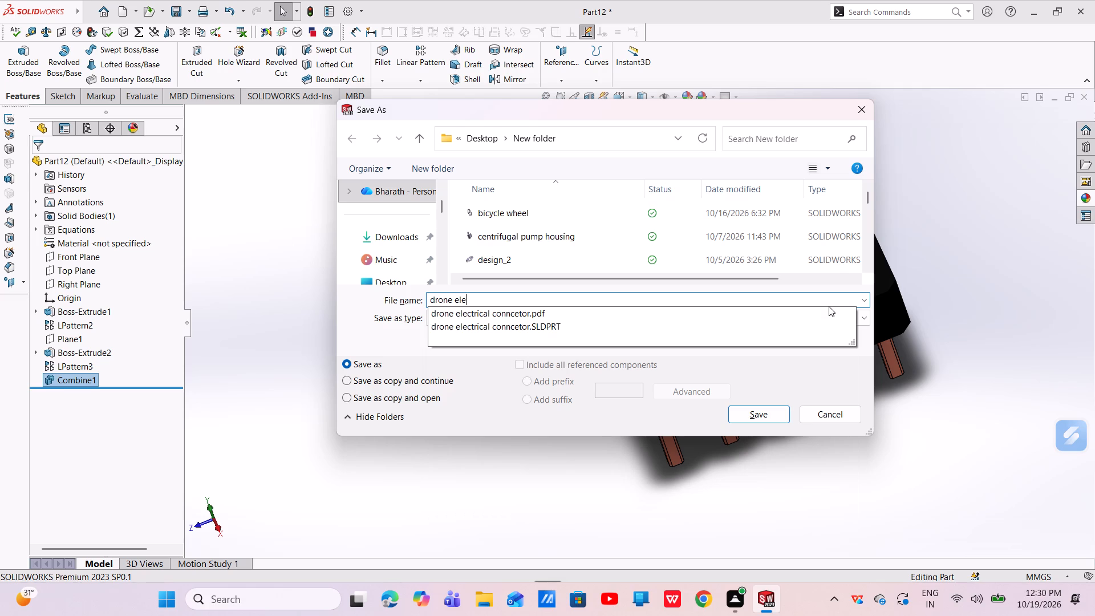
{"action": "type", "text": "ctrical"}
{"action": "key", "text": "space"}
{"action": "type", "text": "units"}
{"action": "key", "text": "Return"}
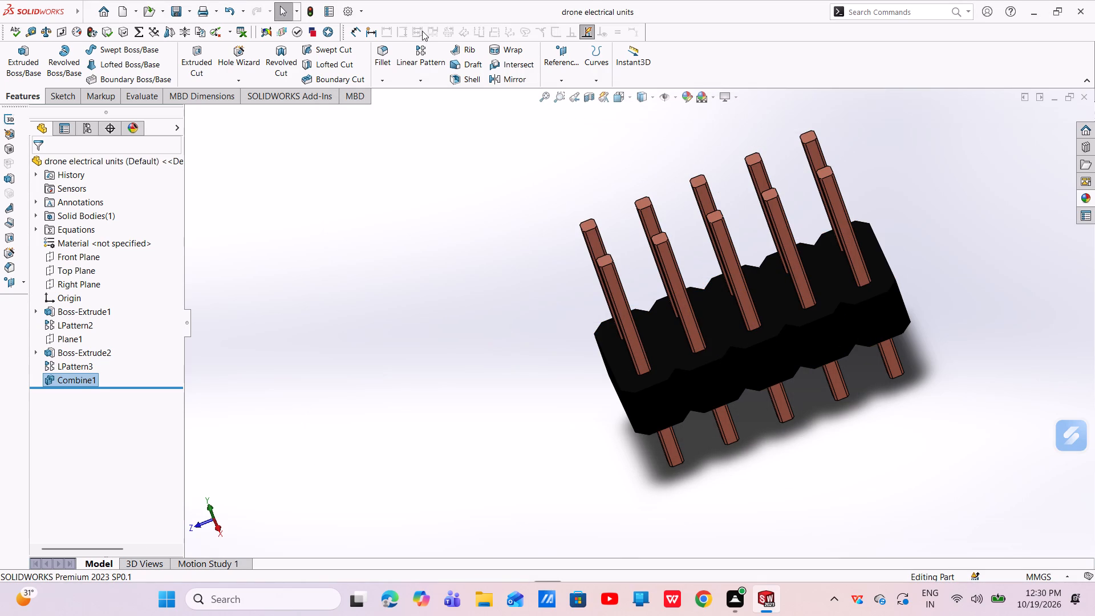
Save a PDF copy of the part under the same name in the same folder.
{"action": "left_click", "coordinate": [189, 13]}
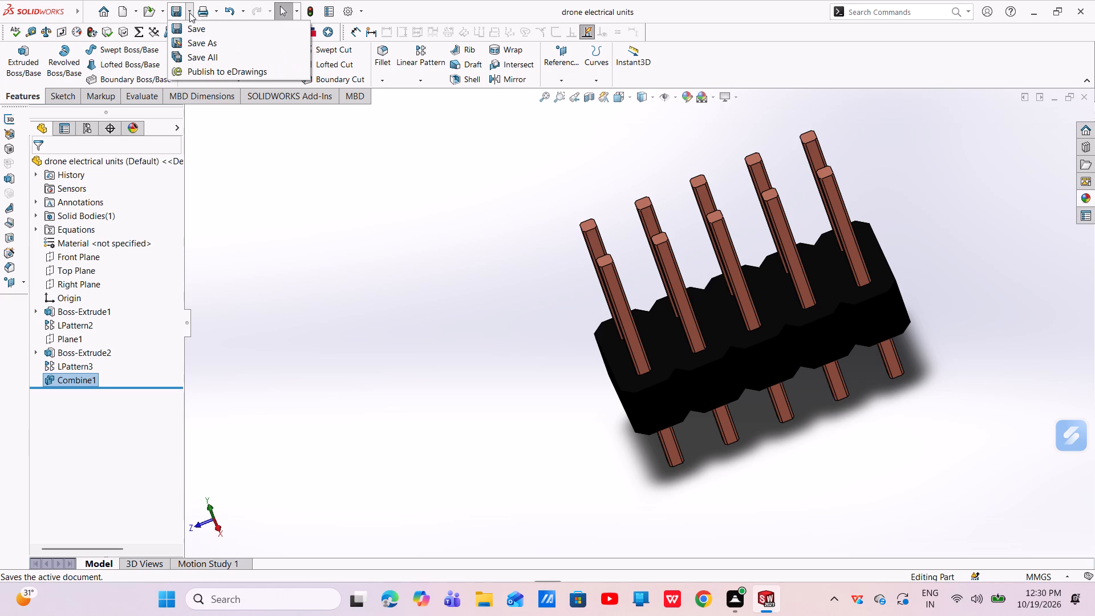
{"action": "left_click", "coordinate": [218, 39]}
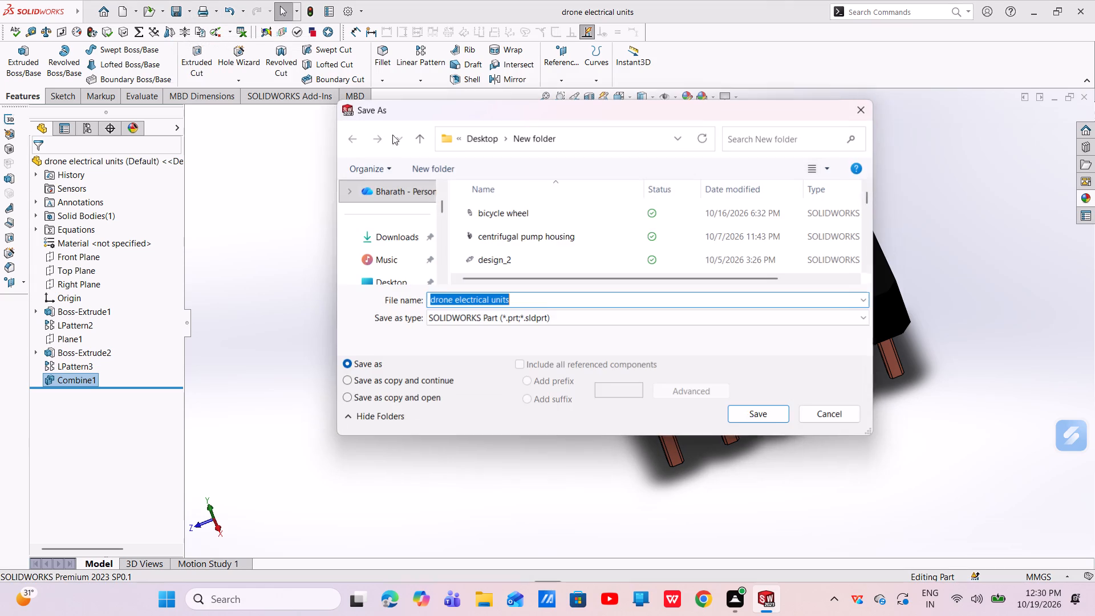
{"action": "left_click", "coordinate": [561, 314]}
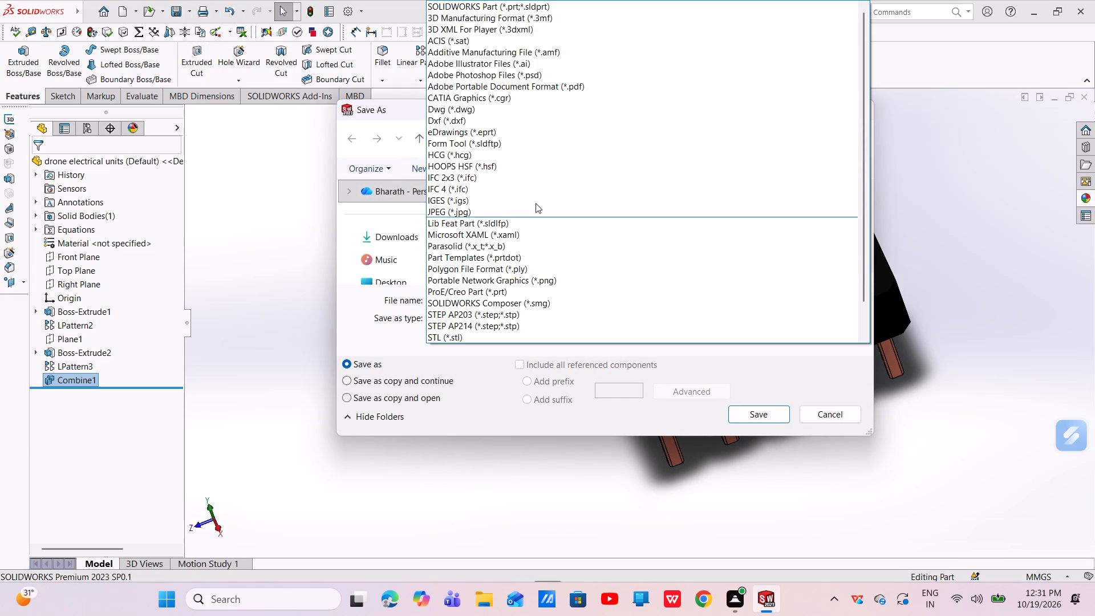
{"action": "left_click", "coordinate": [558, 88]}
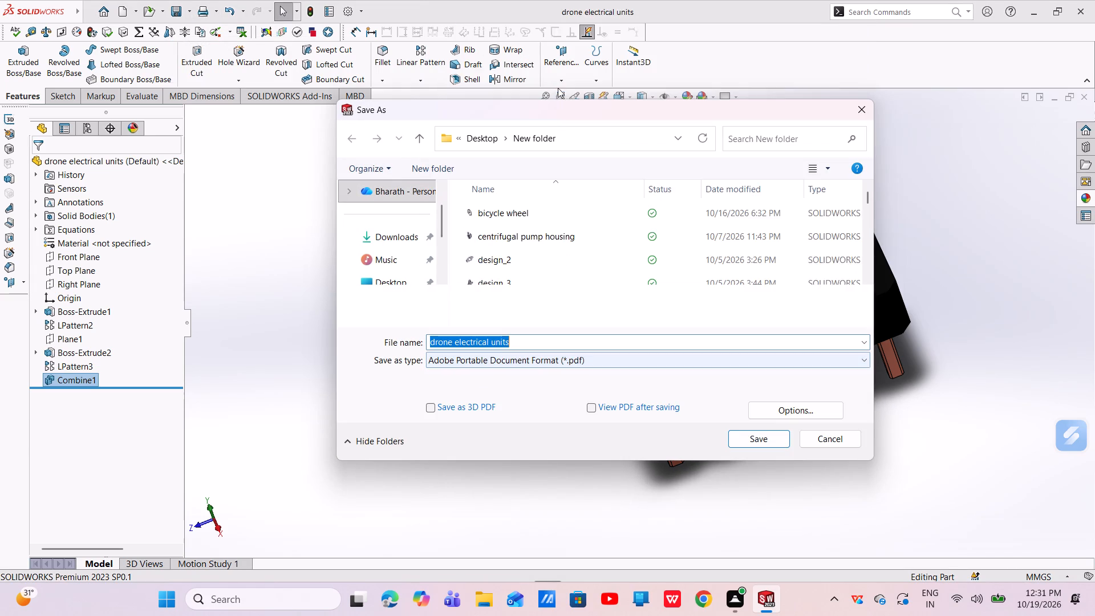
{"action": "left_click", "coordinate": [741, 432]}
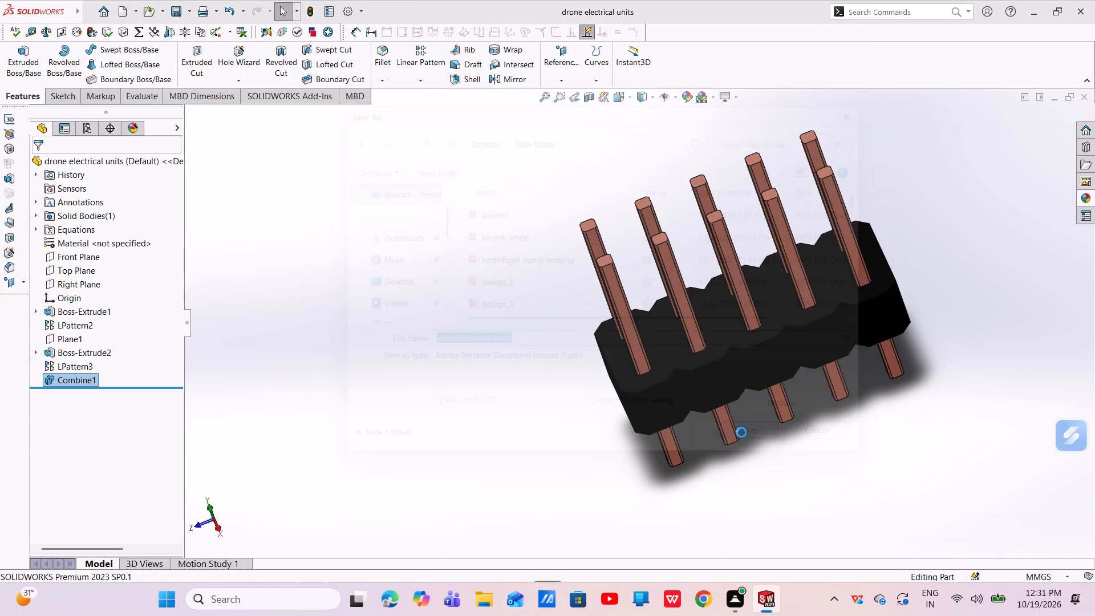